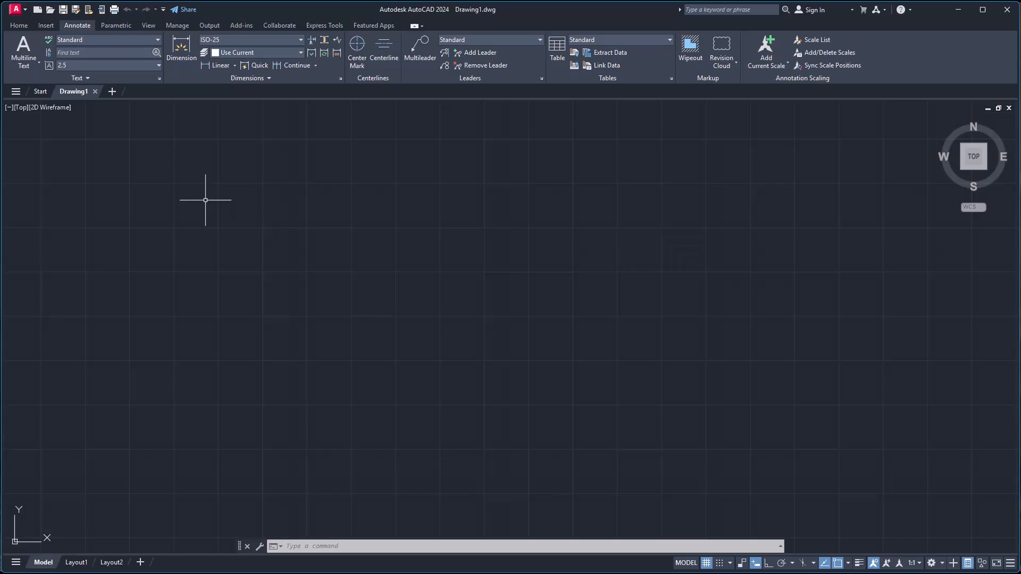
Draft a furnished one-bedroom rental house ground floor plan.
Start saving the drawing and choose New folder (10), inside FUJI Files on LocalDisk (D:), as the save location.
key("ctrl+s")
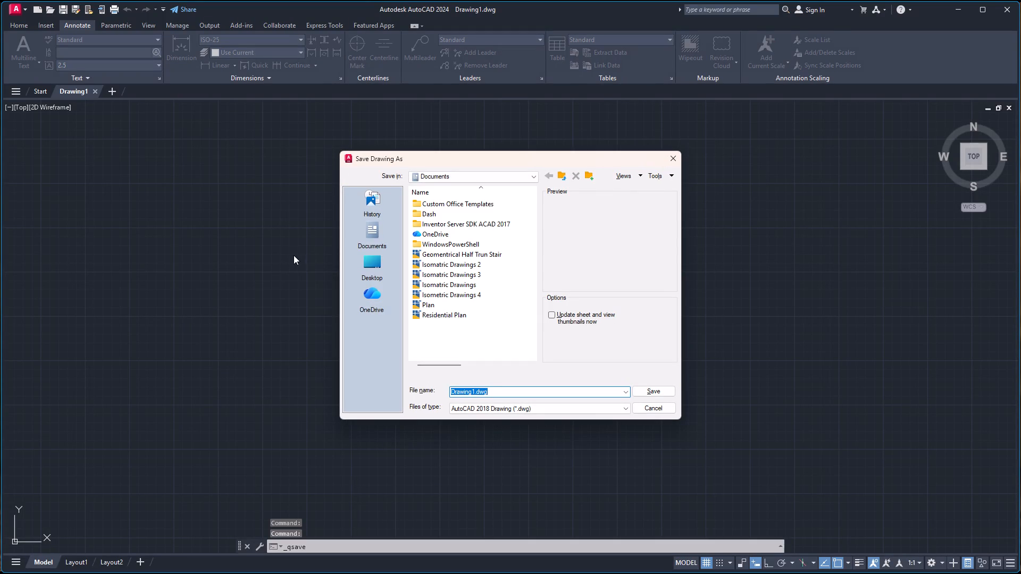
left_click(371, 269)
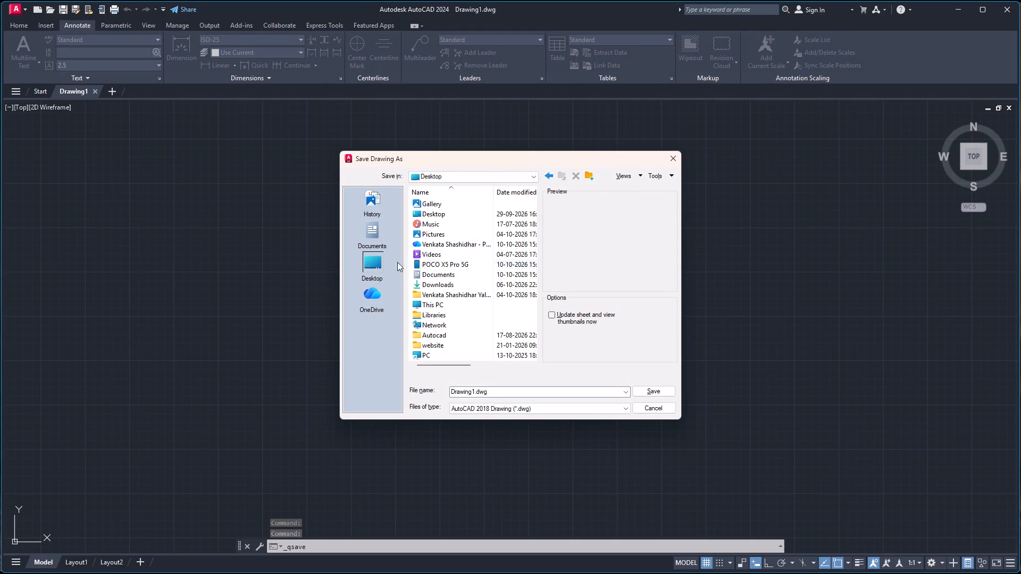
scroll(465, 262, "down", 7)
scroll(462, 280, "up", 6)
double_click(437, 357)
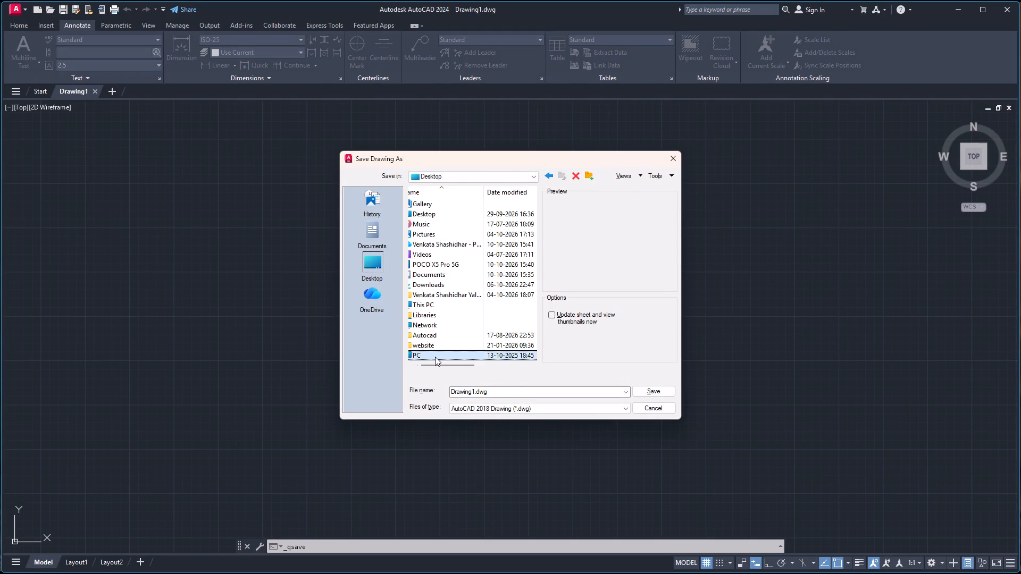
double_click(435, 357)
double_click(461, 229)
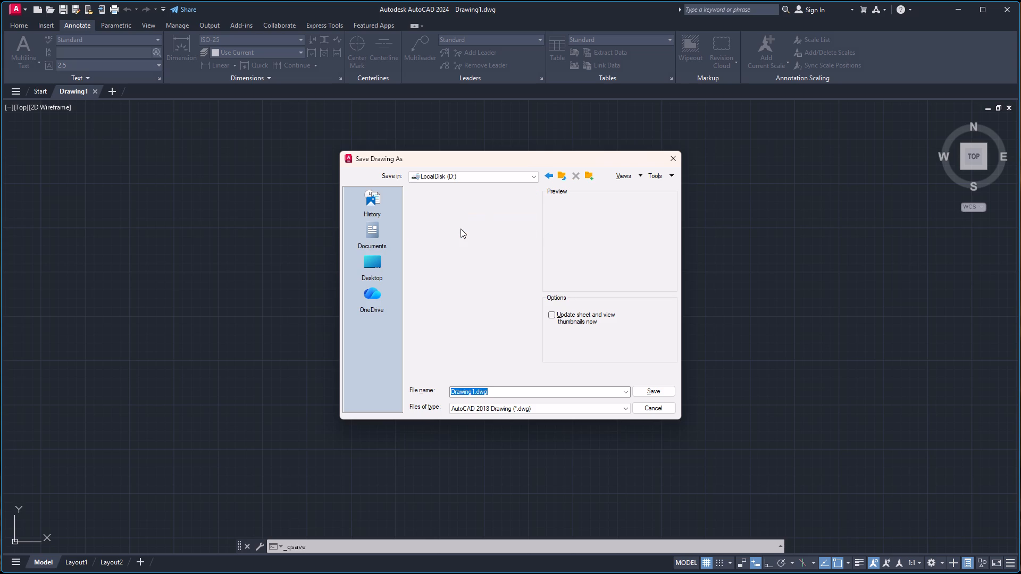
double_click(470, 236)
scroll(442, 325, "down", 3)
triple_click(444, 343)
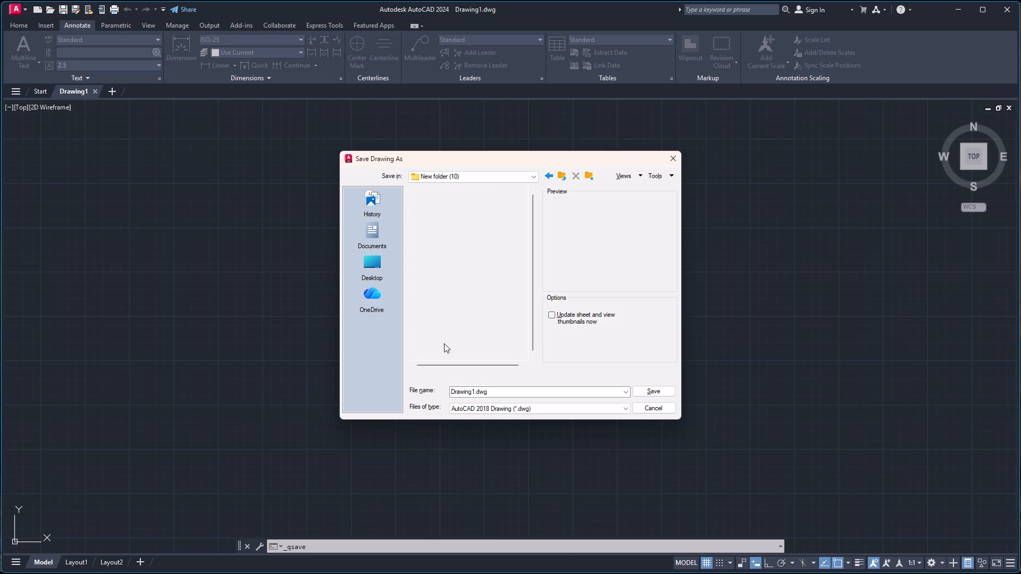
Replace the default drawing file name with 1.
left_click(500, 390)
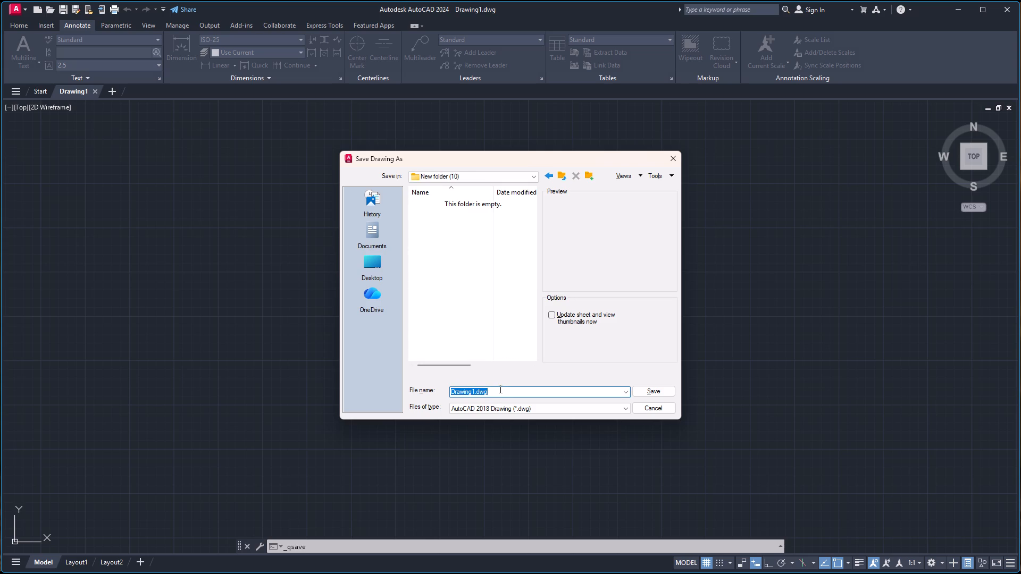
key("1")
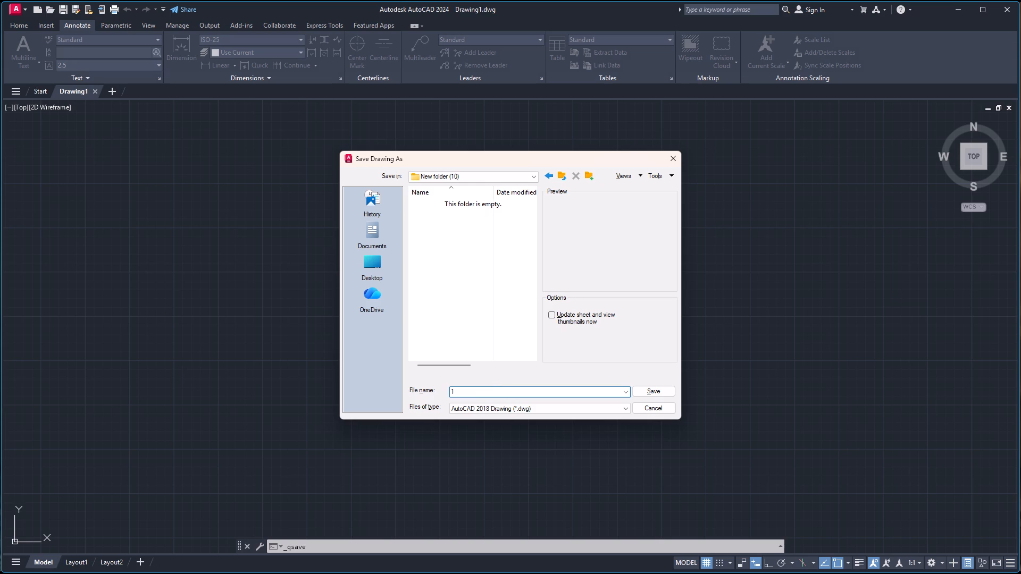
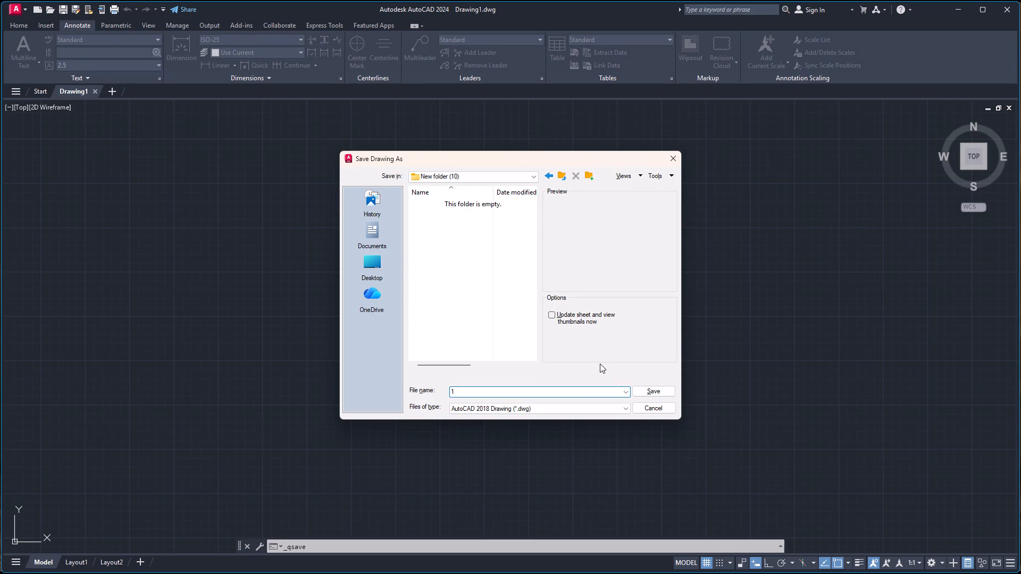
Complete the file name as 1BHK RENTAL HOUSE and save the drawing in New folder (10).
type("BH")
type("K")
key("space")
type("RENTAL HOSU==")
key("BackSpace")
key("BackSpace")
key("BackSpace")
key("BackSpace")
type("USE")
key("Return")
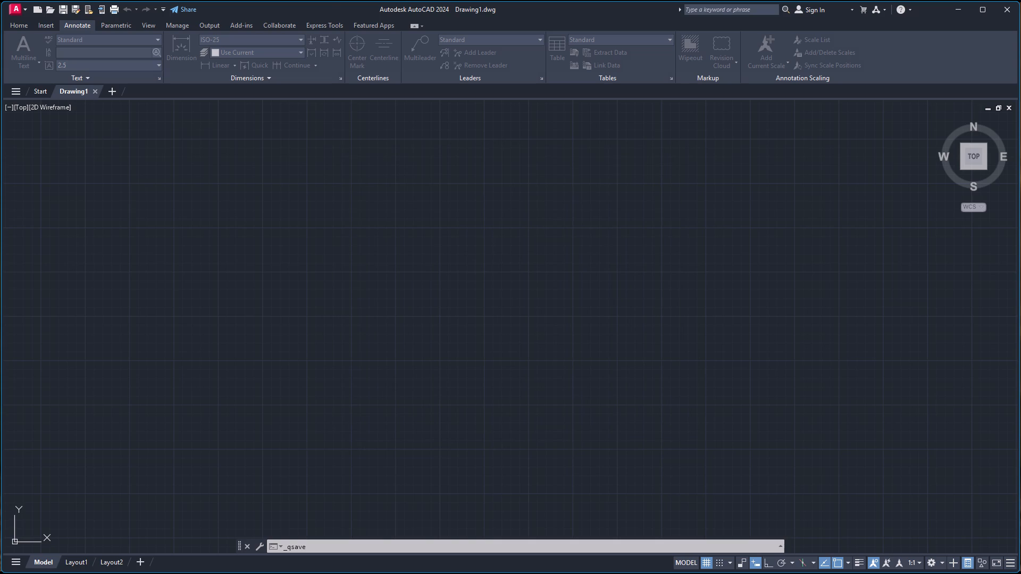
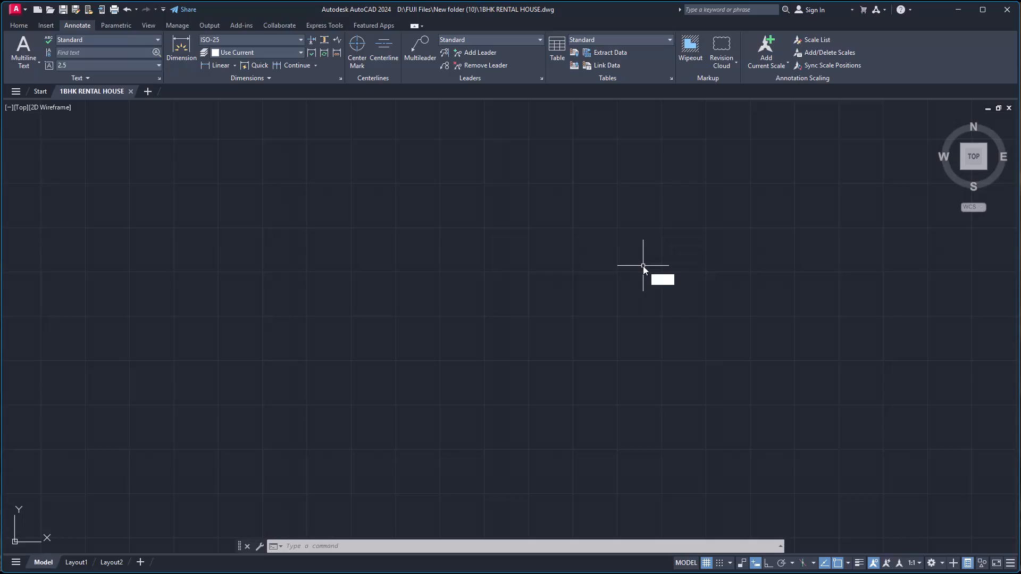
Set the drawing units to Architectural length with 0'-0 1/2" precision and Inches as the insertion scale.
key("Return")
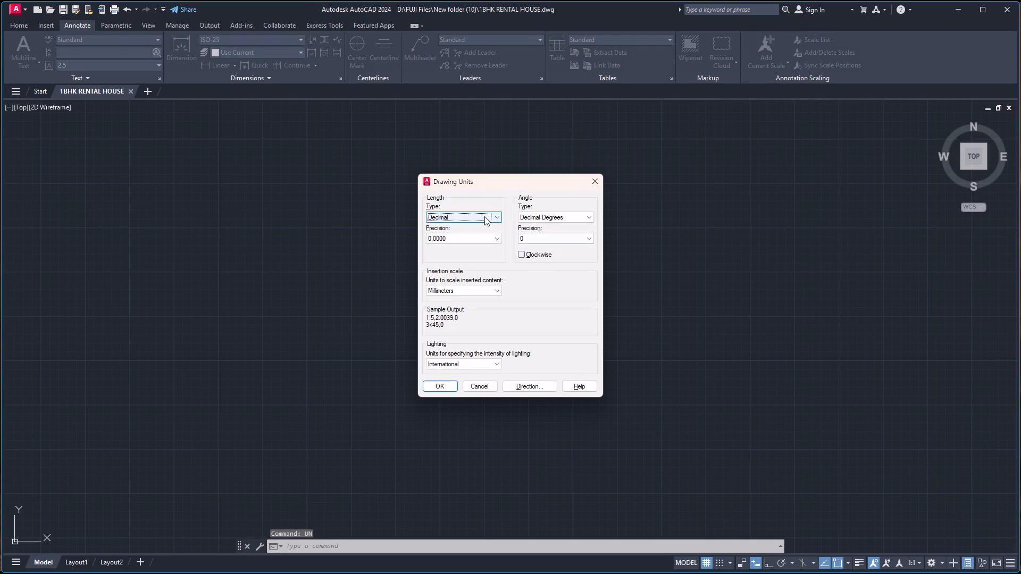
left_click(484, 216)
left_click(478, 227)
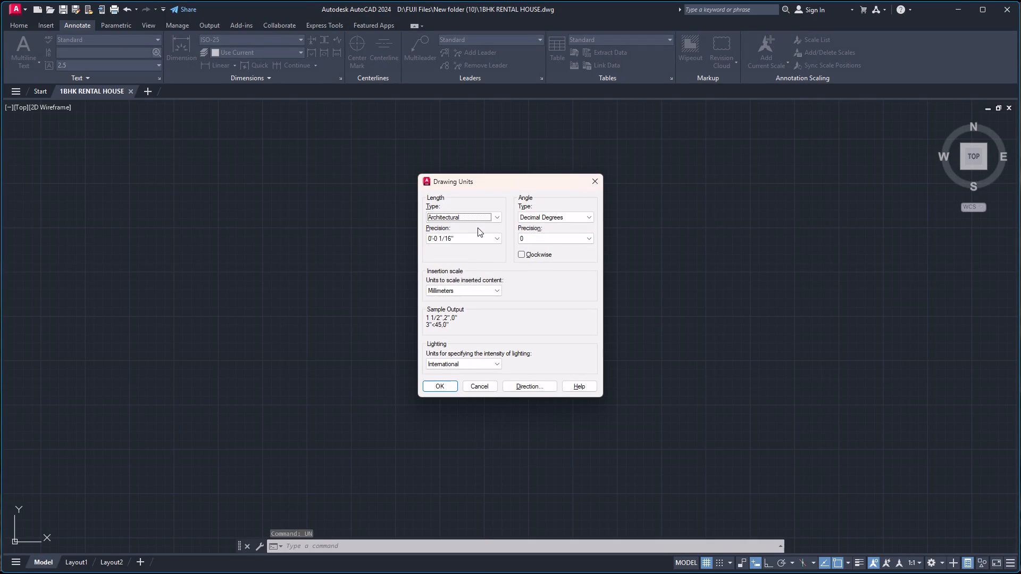
left_click(473, 237)
left_click(456, 252)
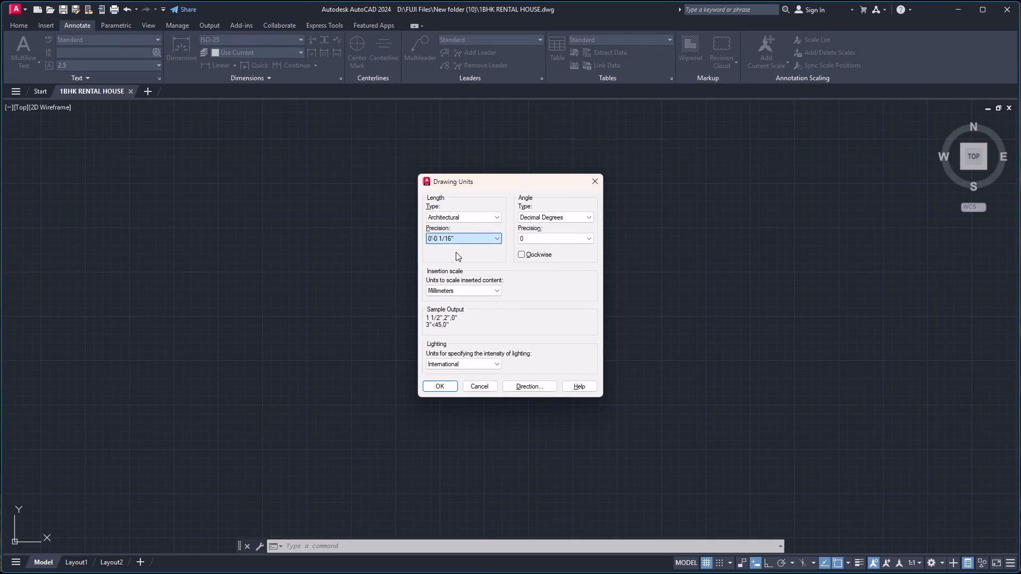
left_click(453, 291)
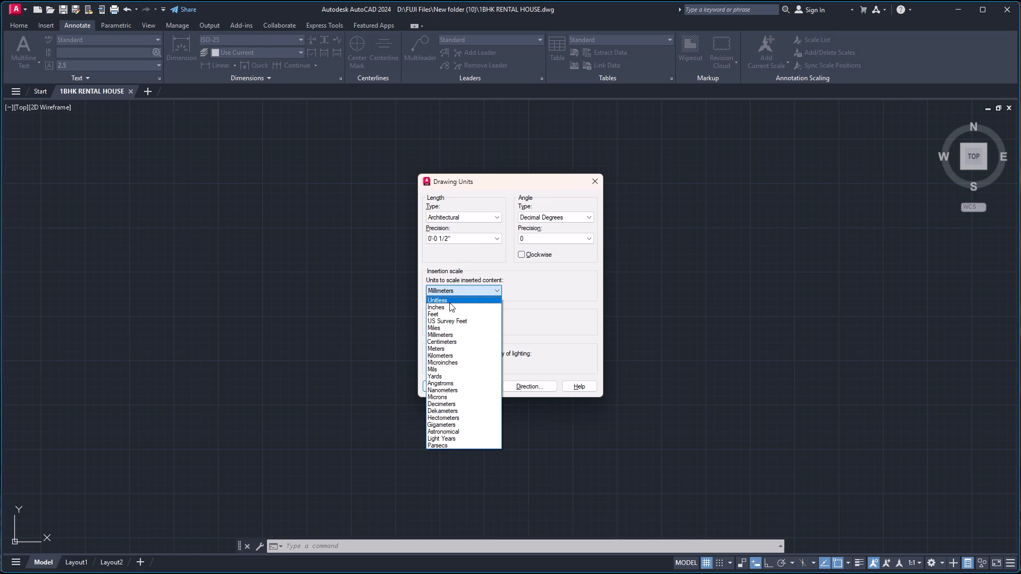
left_click(449, 306)
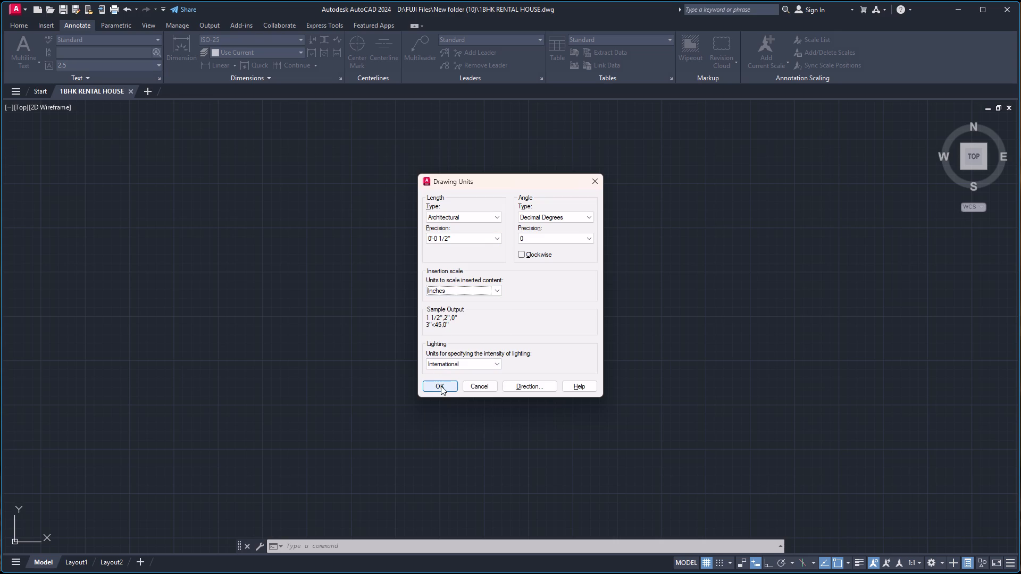
left_click(441, 386)
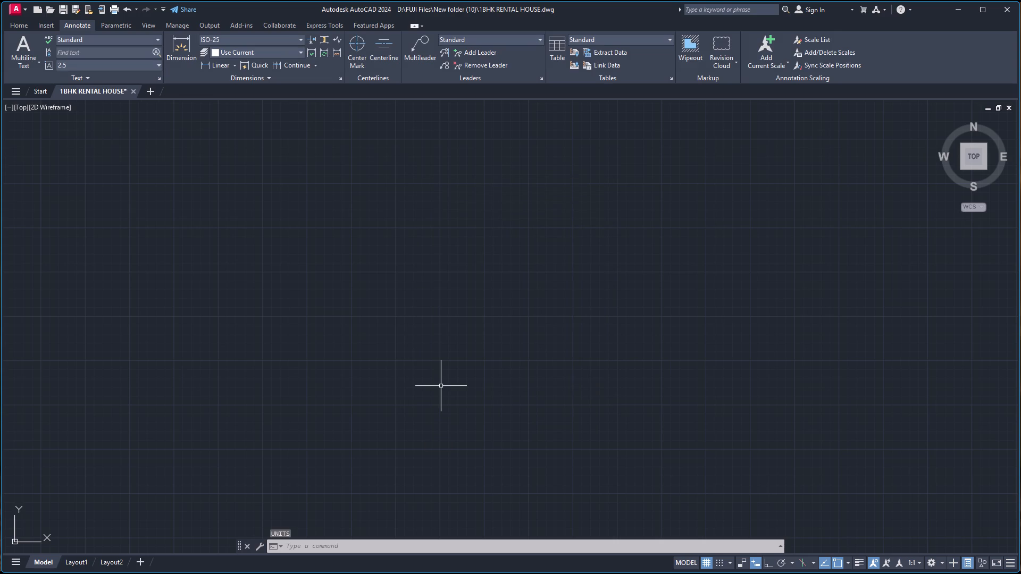
Modify the Standard dimension style's primary units to Architectural format with 0'-0 1/2" precision.
key("d")
key("Return")
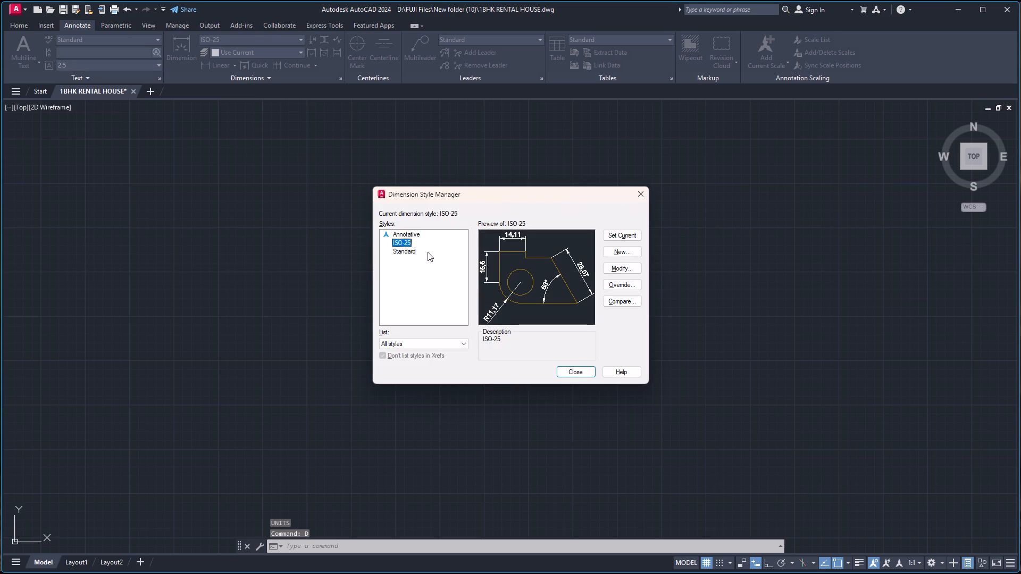
double_click(409, 248)
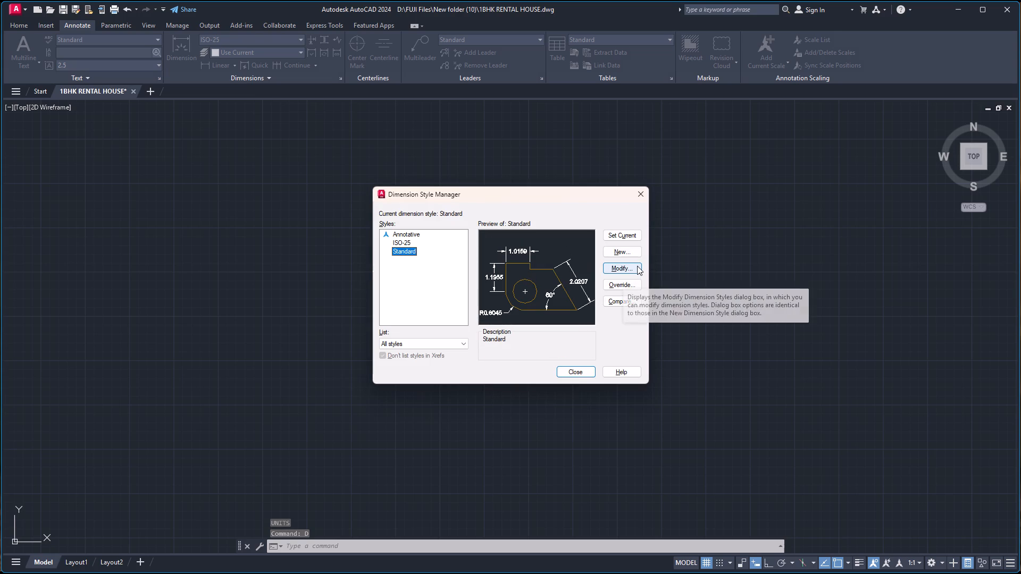
left_click(637, 266)
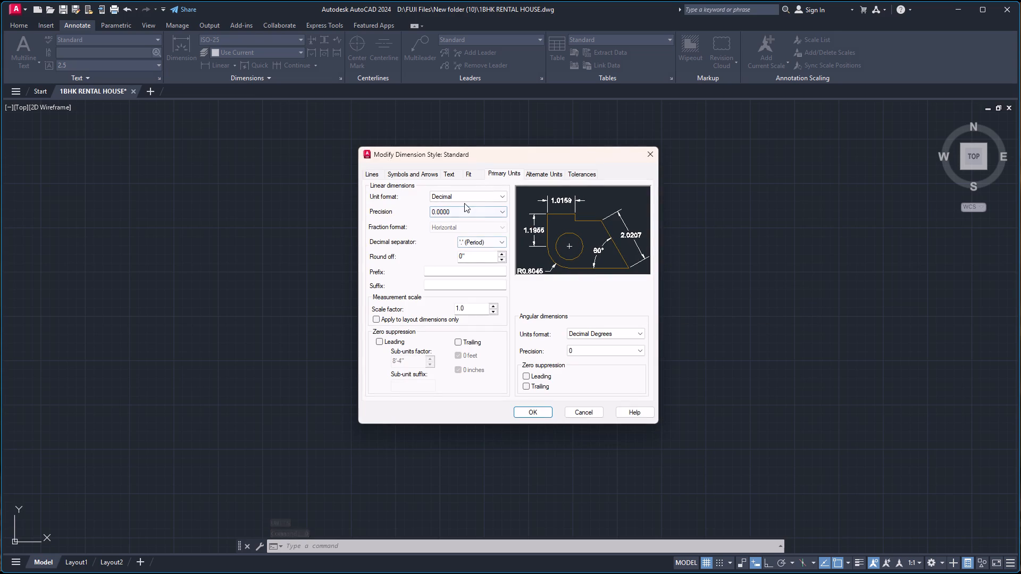
left_click(474, 197)
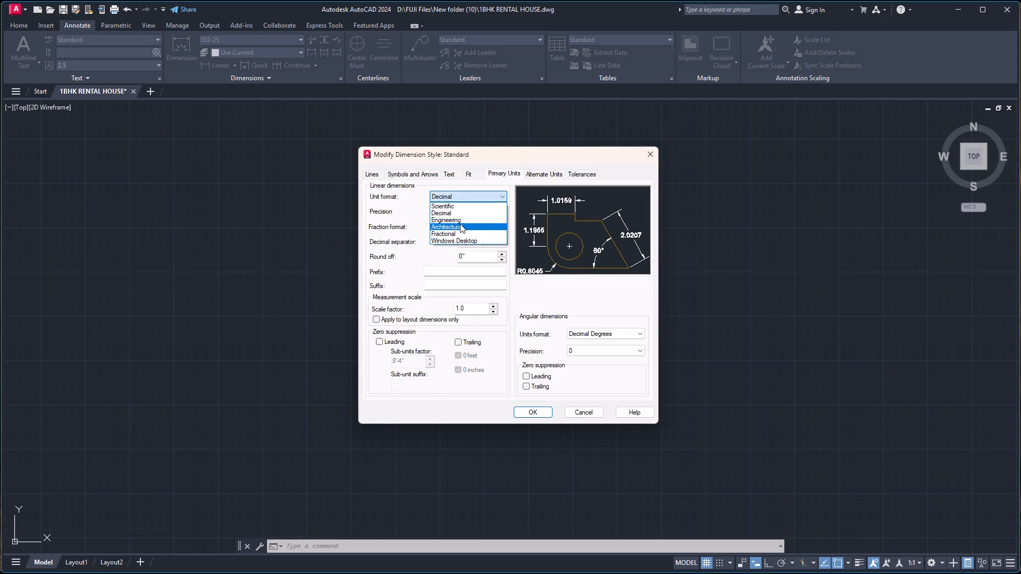
left_click(460, 224)
left_click(473, 212)
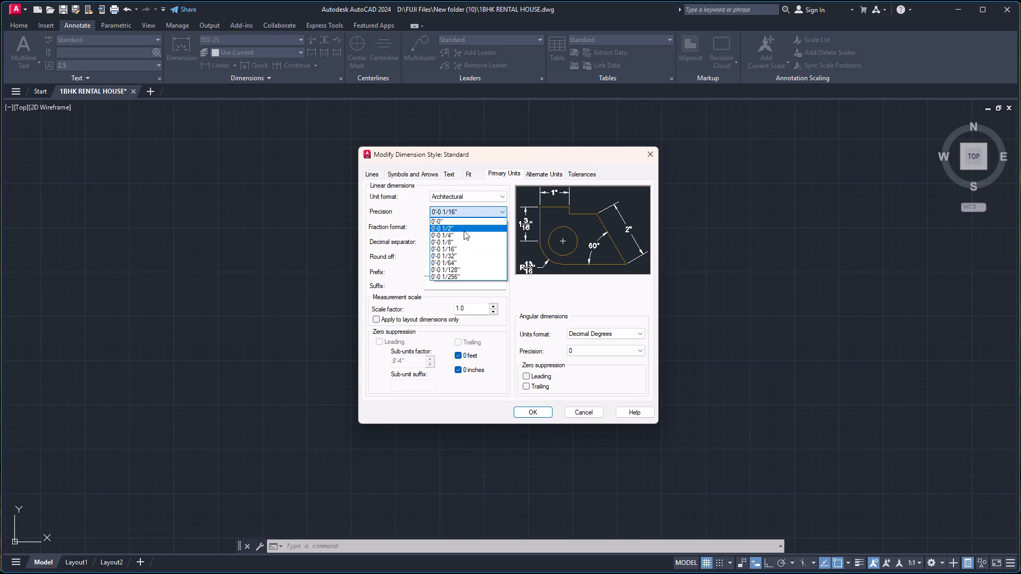
left_click(464, 231)
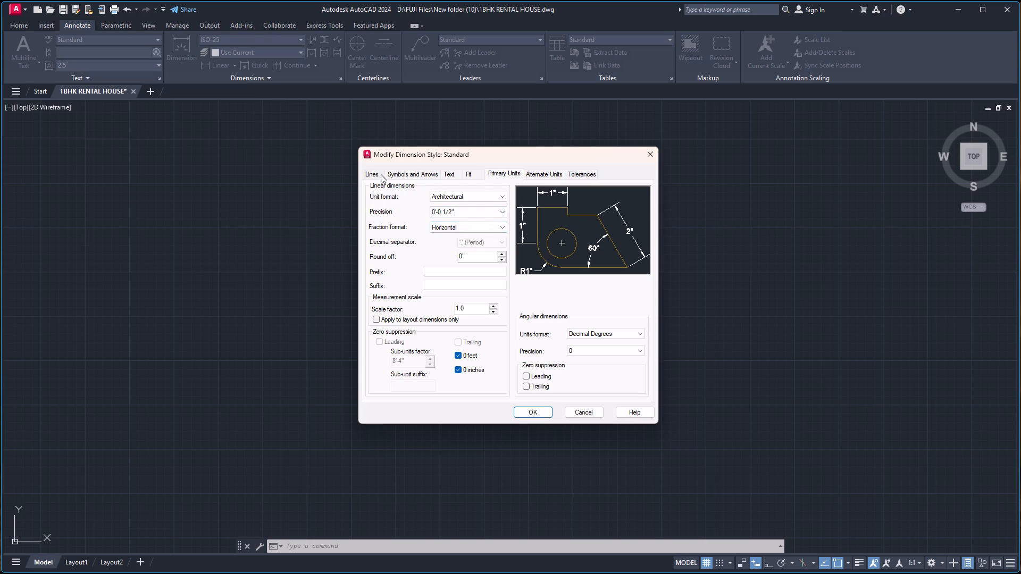
Suppress both extension lines, Ext line 1 and Ext line 2, in the Standard dimension style.
left_click(381, 174)
left_click(413, 365)
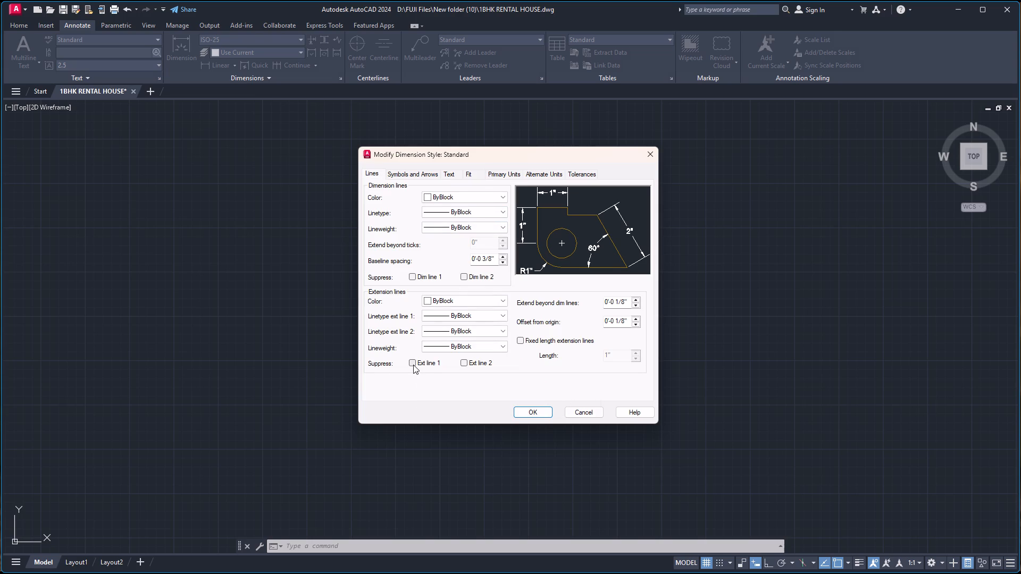
left_click(467, 361)
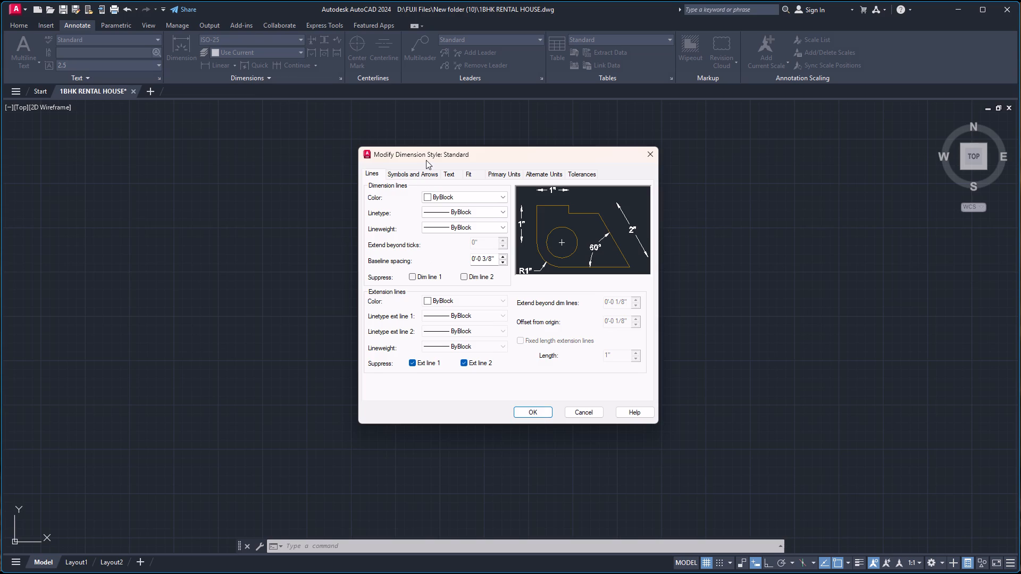
Set the dimension style's first and second arrowheads to Architectural tick with an arrow size of 5".
left_click(410, 171)
left_click(407, 213)
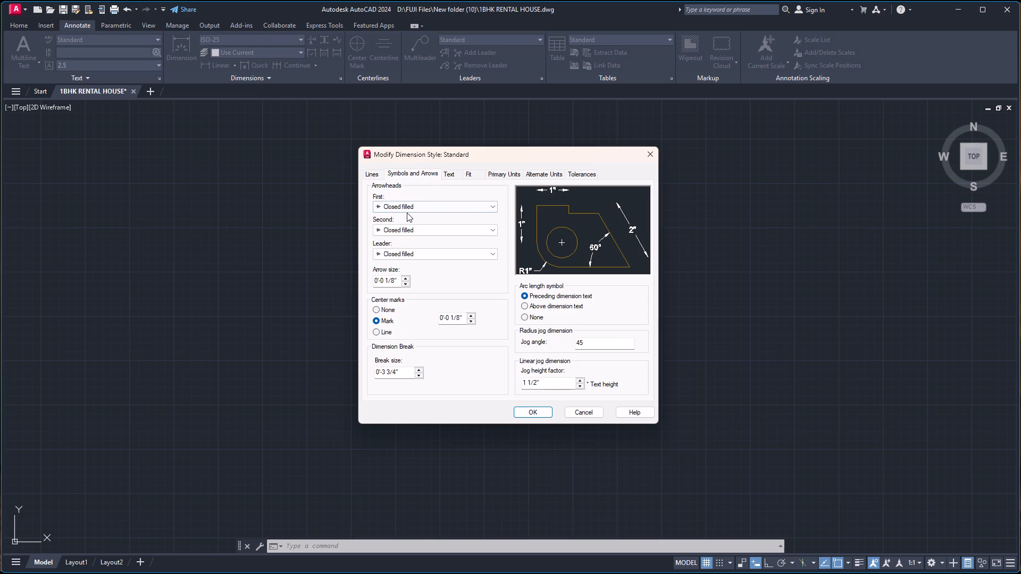
left_click(420, 210)
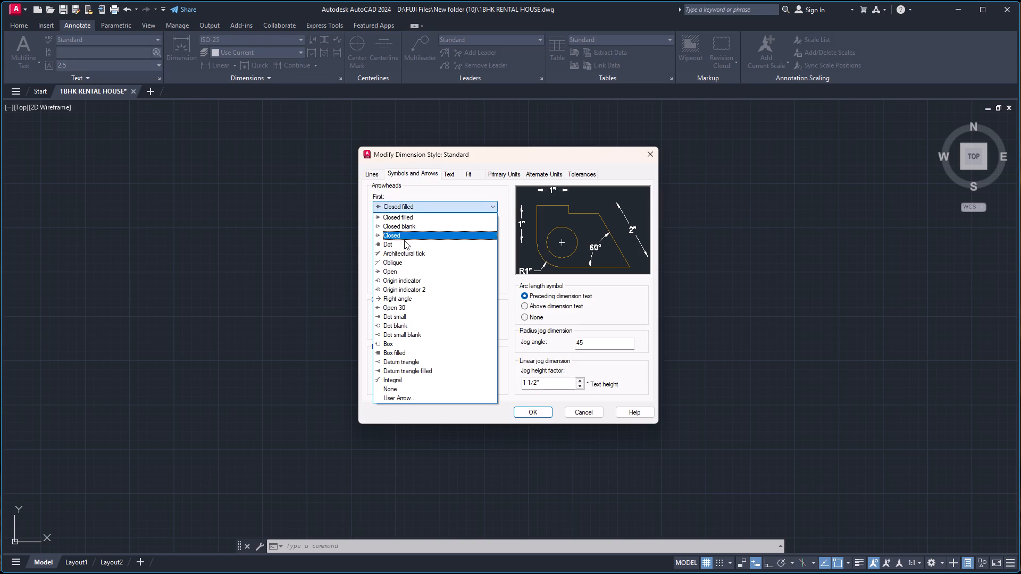
left_click(401, 251)
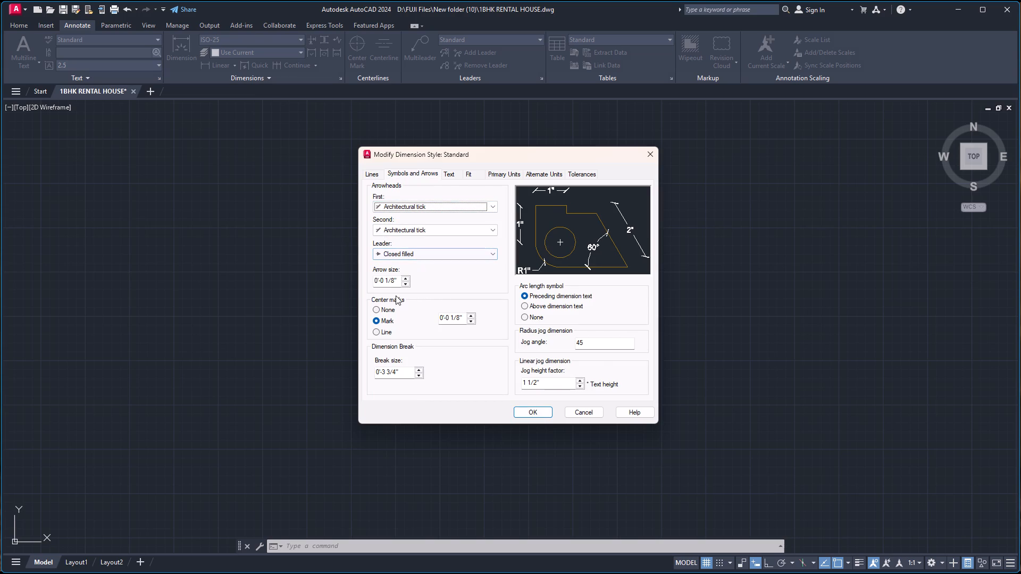
double_click(396, 281)
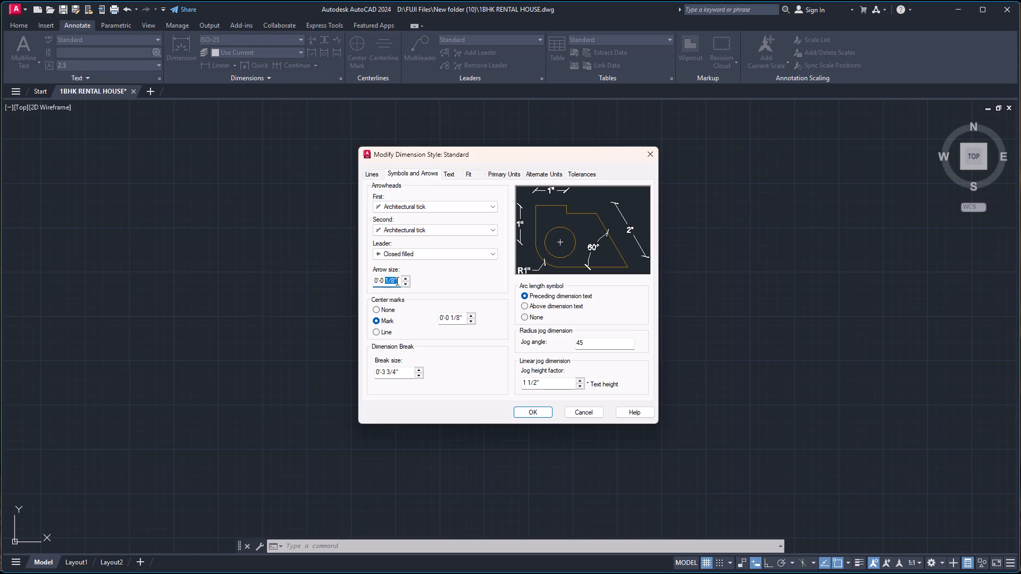
left_click_drag(396, 281, 356, 282)
key("5")
key("Return")
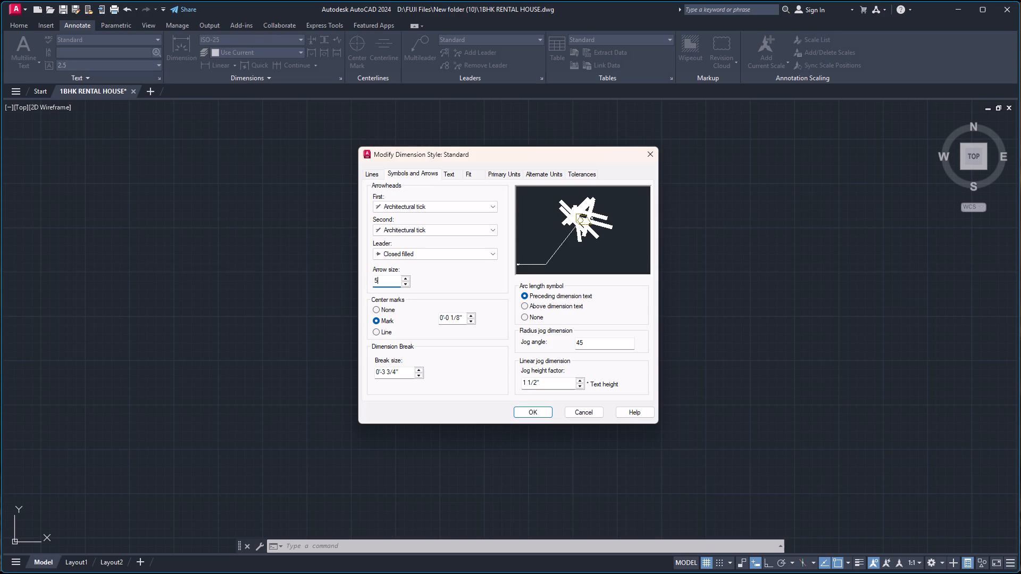
Set the dimension style's text height to 8".
left_click(468, 171)
left_click(455, 173)
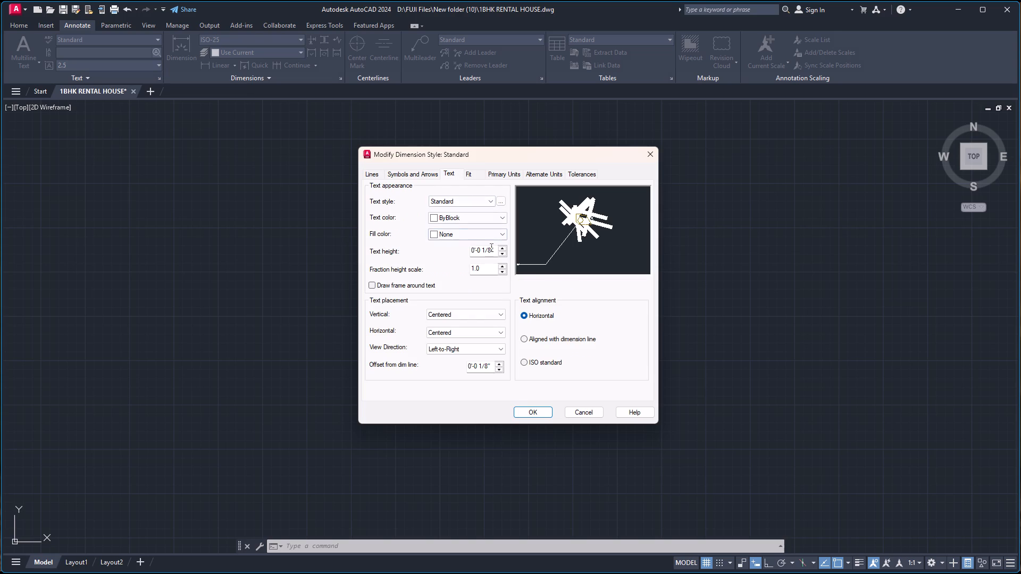
left_click_drag(495, 250, 402, 257)
key("8")
key("Return")
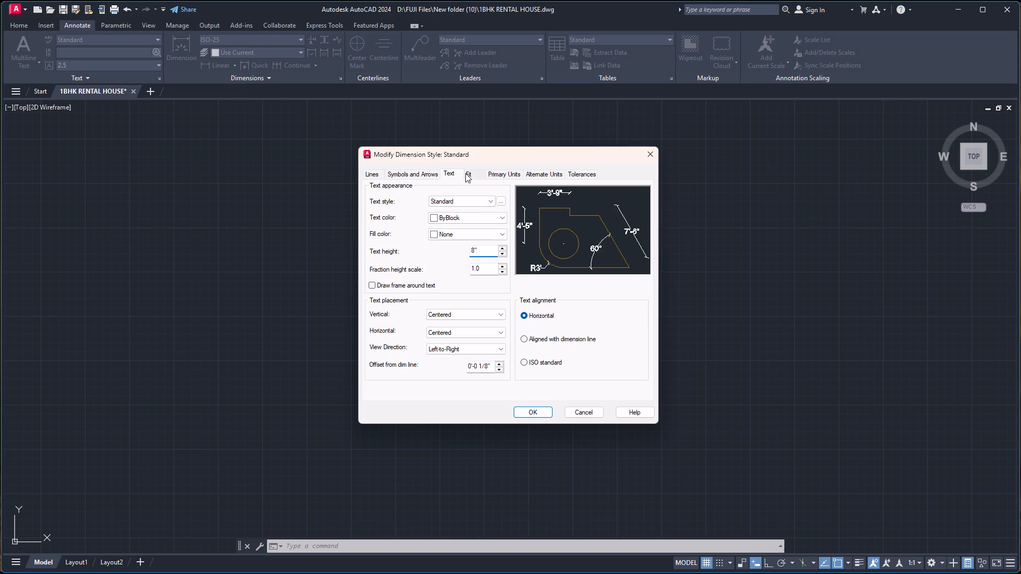
Accept the dimension style changes, set Standard as the current style and close the Dimension Style Manager.
left_click(465, 173)
left_click(501, 176)
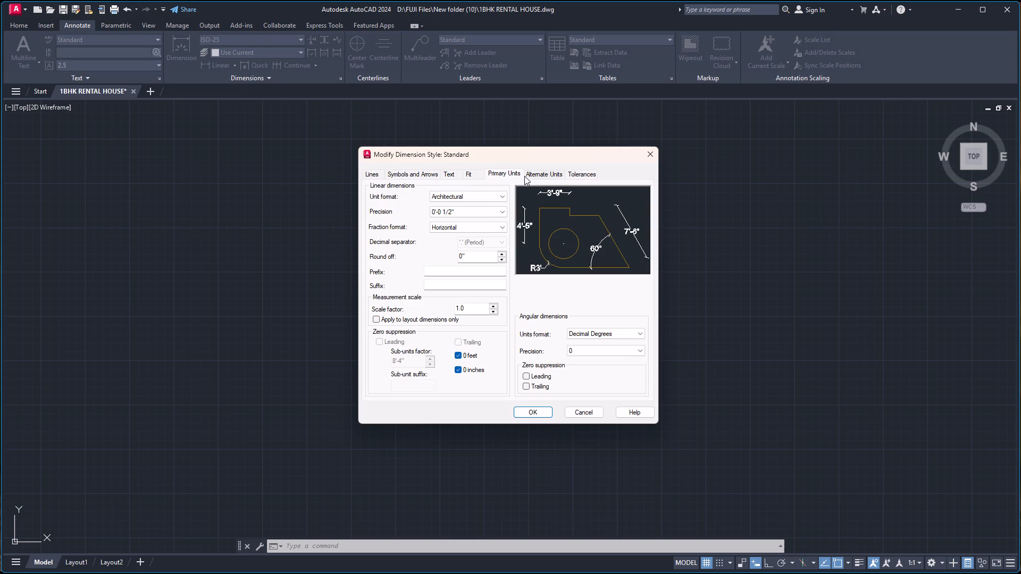
left_click(539, 413)
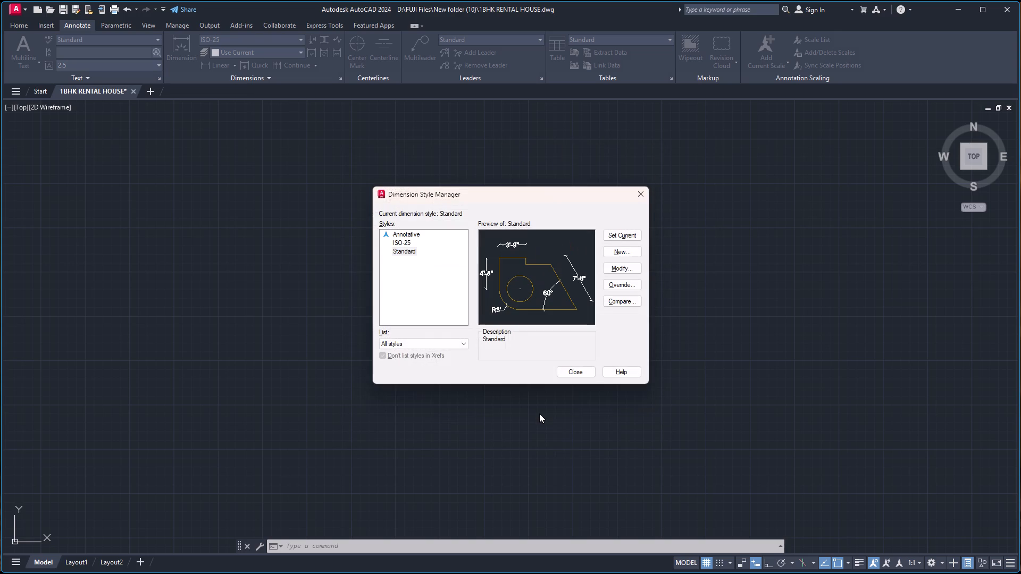
left_click(636, 235)
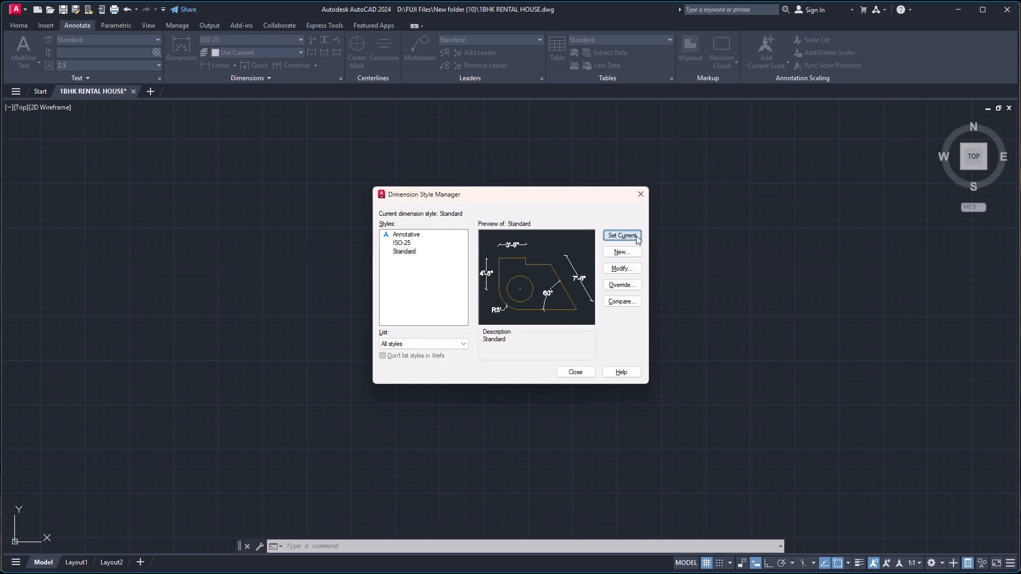
left_click(572, 372)
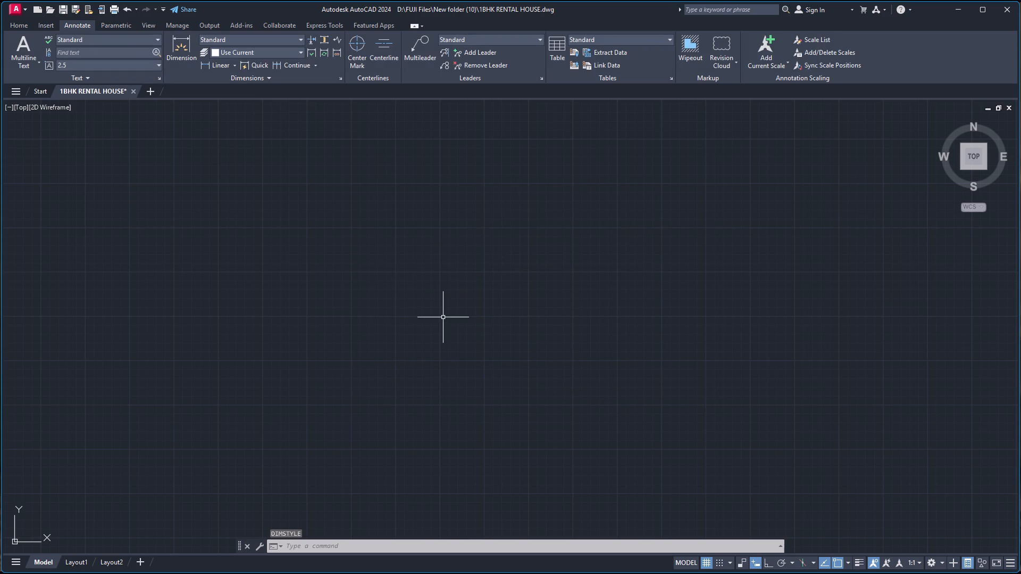
Draw a 20' horizontal line with Ortho on in the upper part of the drawing area.
key("l")
key("Return")
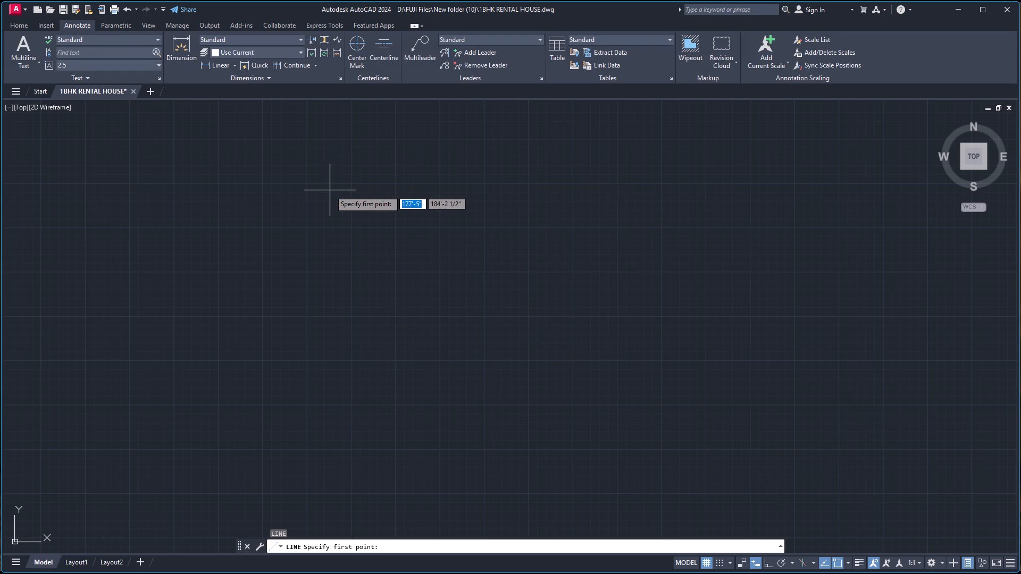
left_click(323, 205)
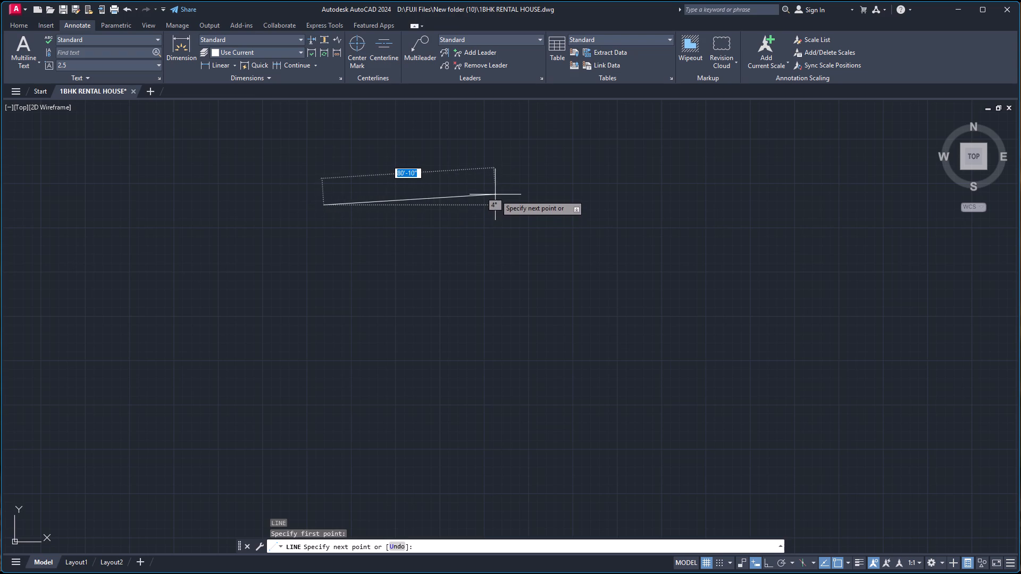
key("F8")
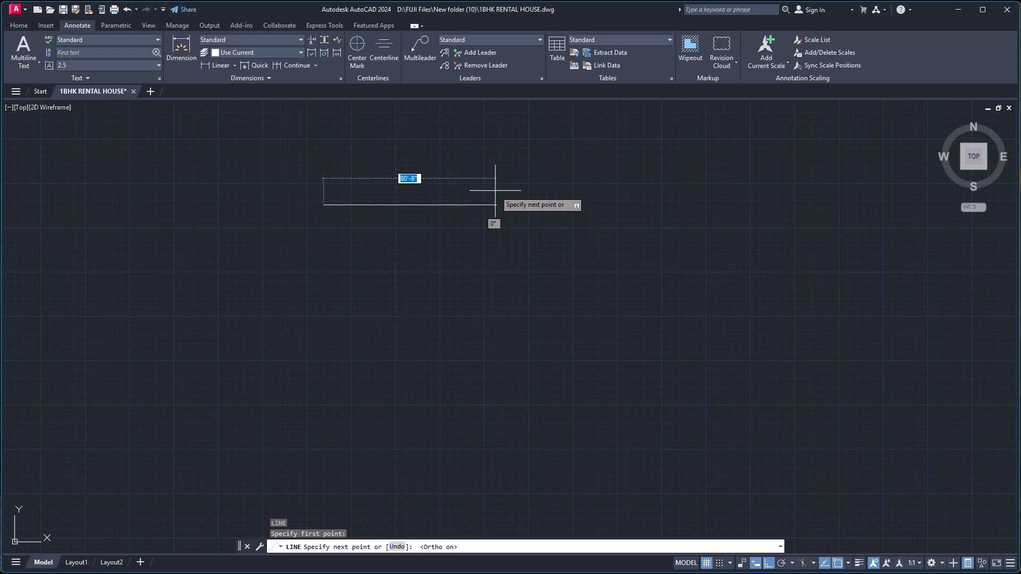
type("20'")
key("Return")
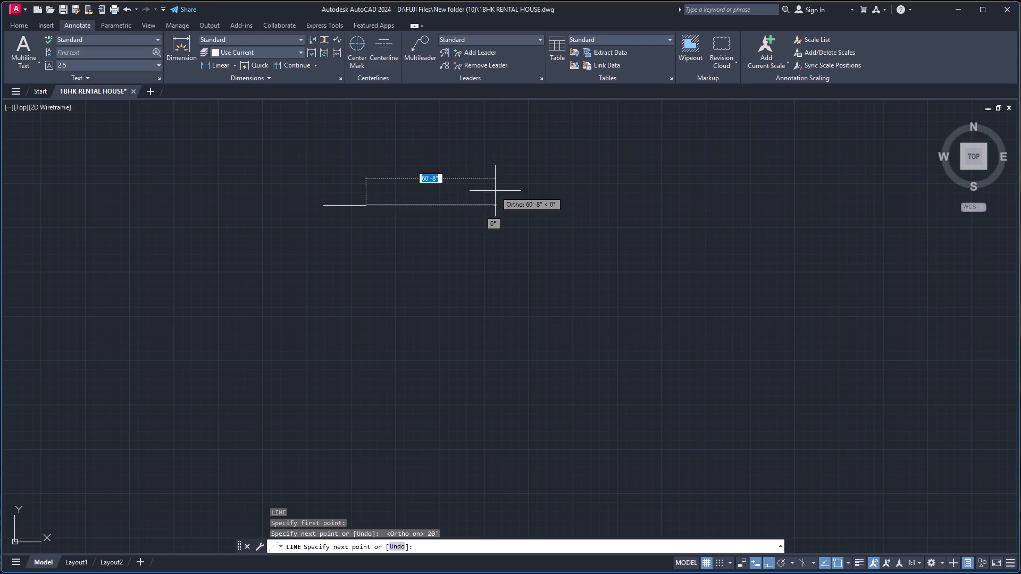
key("space")
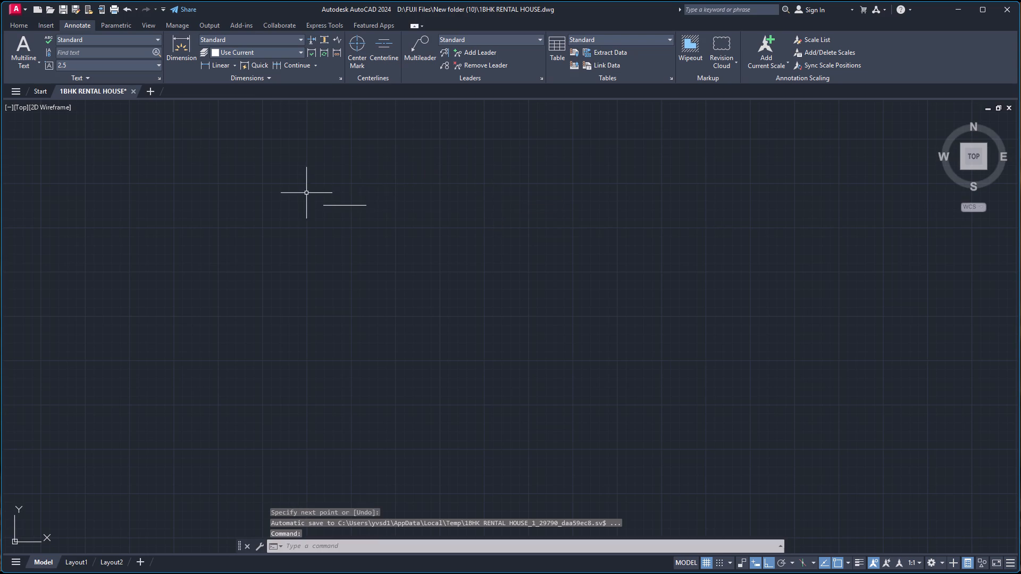
Draw a 20' vertical line straight down from the left end of the 20' horizontal line.
scroll(302, 193, "up", 4)
key("space")
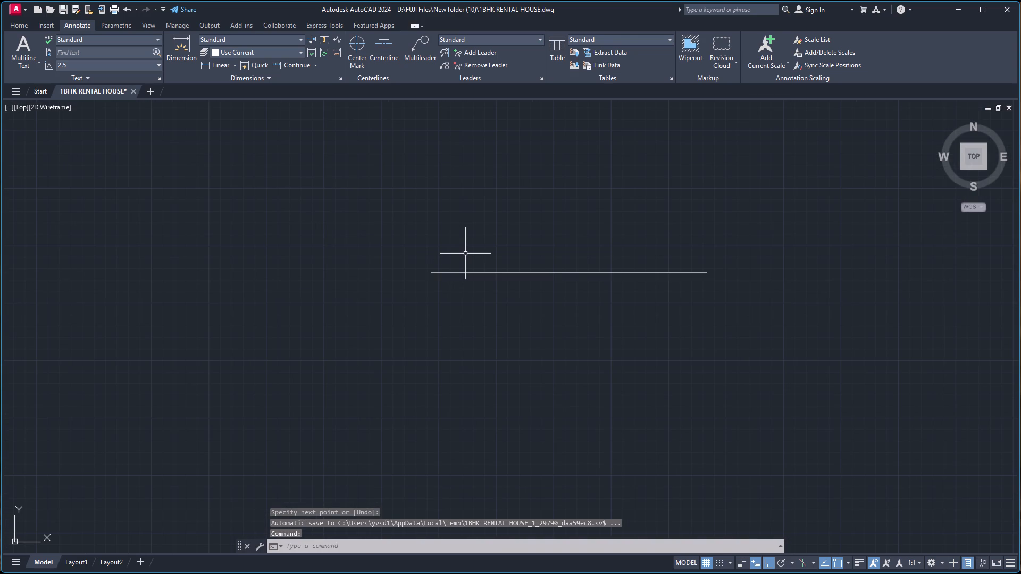
left_click(433, 269)
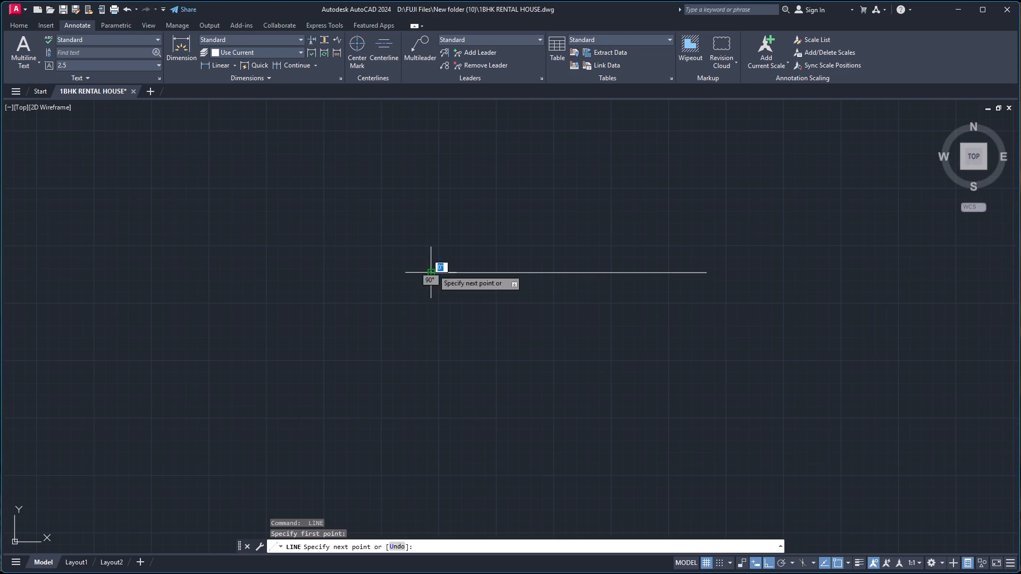
key("2")
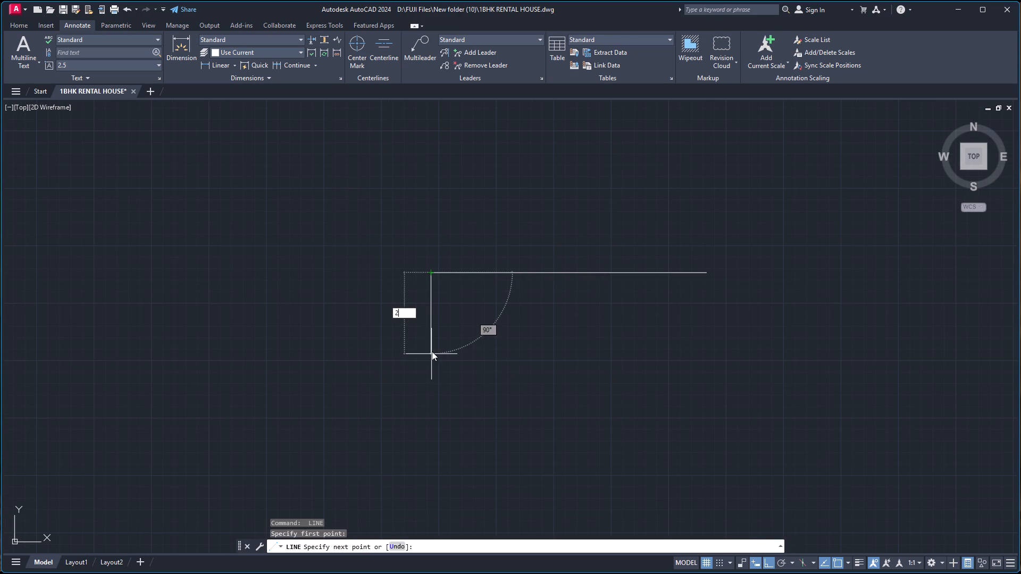
key("0")
key("apostrophe")
key("Return")
scroll(438, 351, "down", 2)
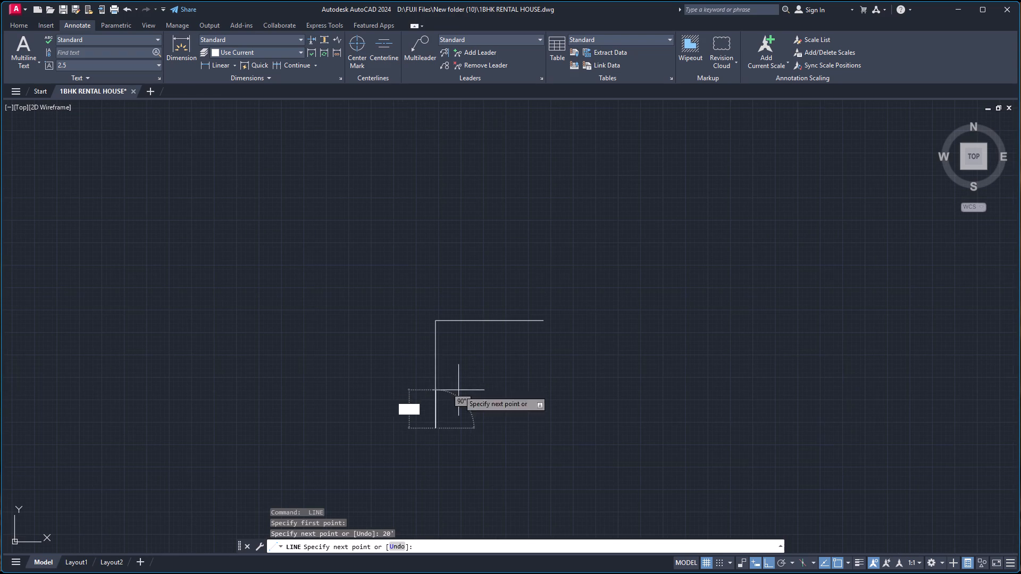
key("space")
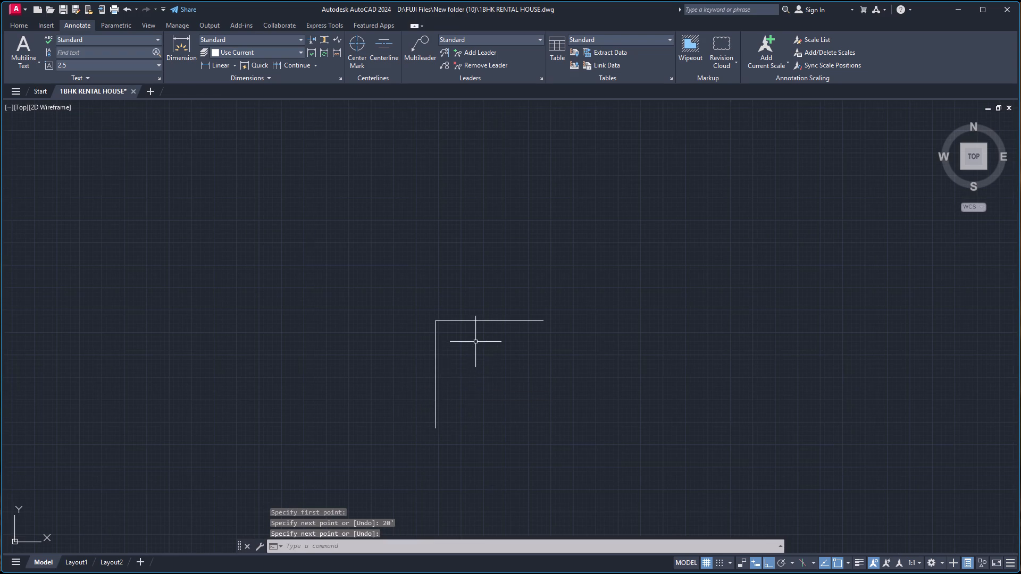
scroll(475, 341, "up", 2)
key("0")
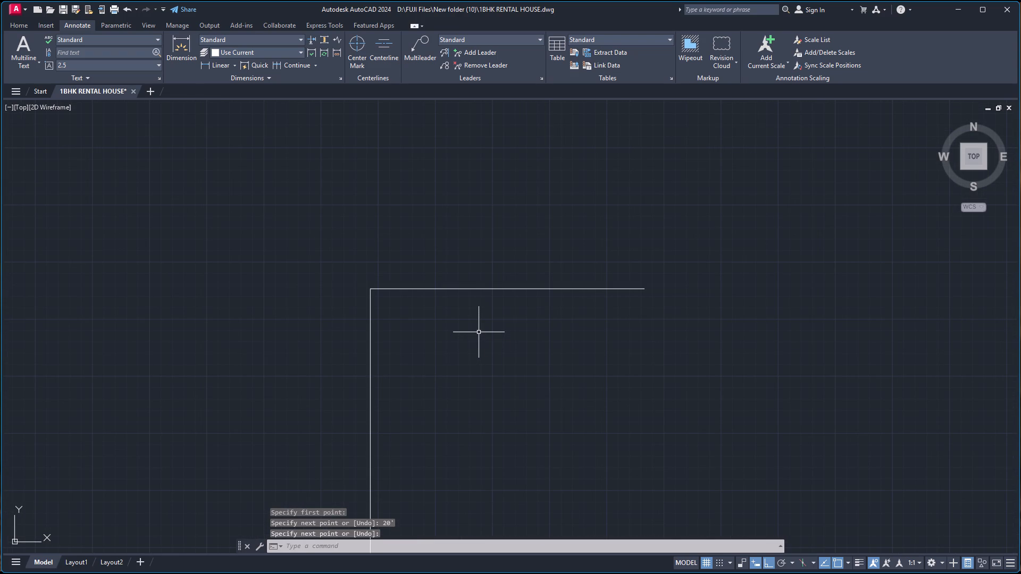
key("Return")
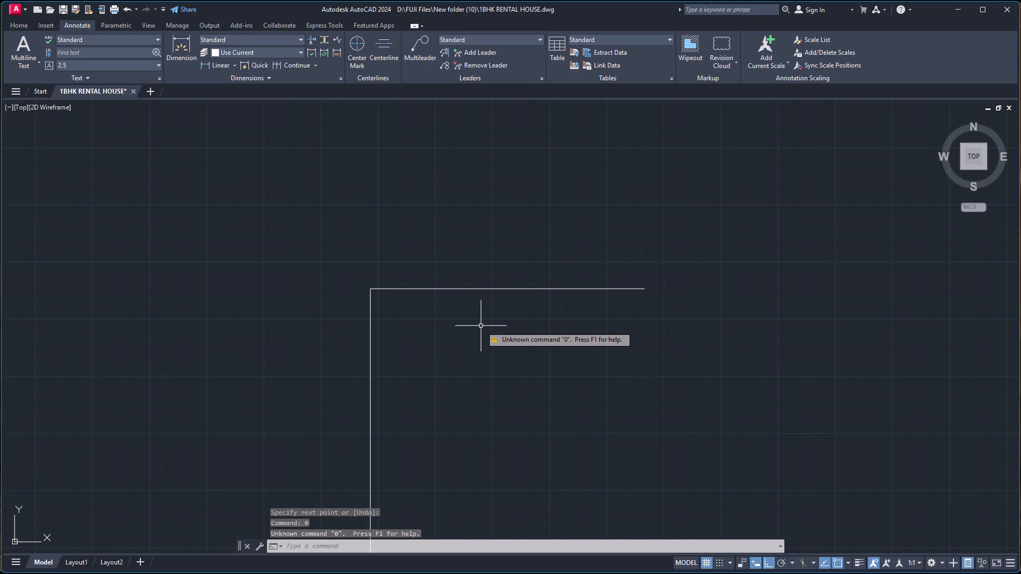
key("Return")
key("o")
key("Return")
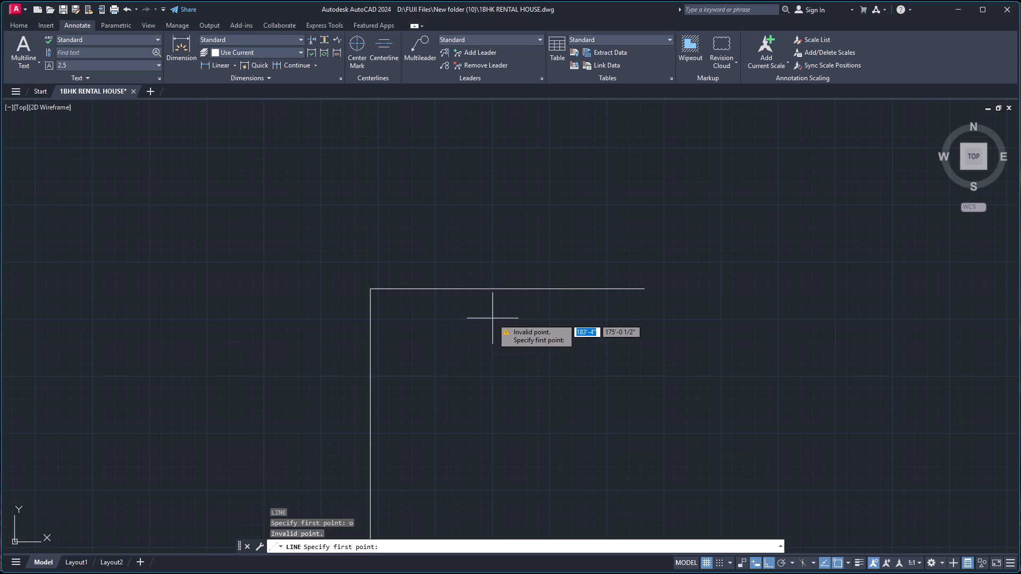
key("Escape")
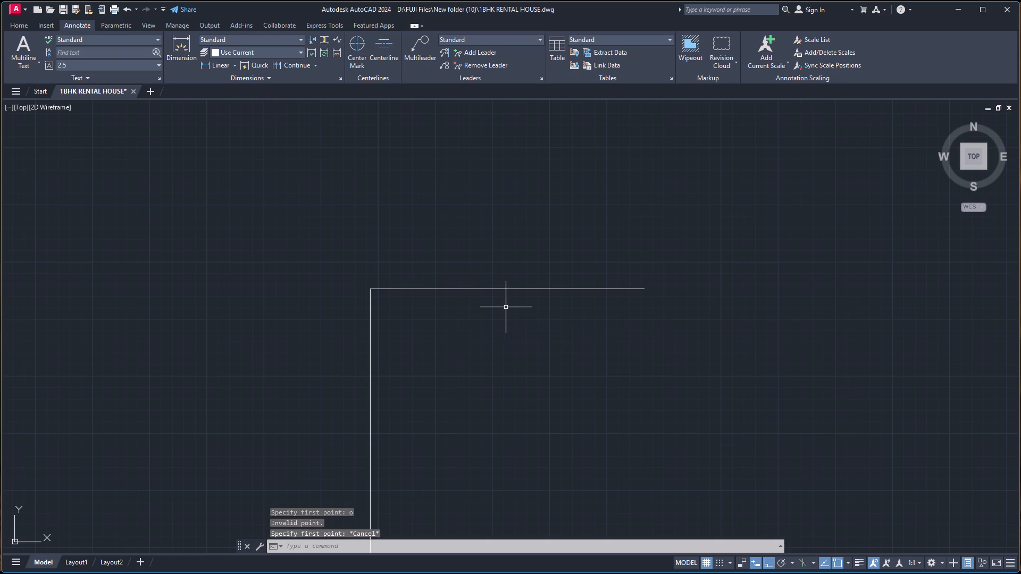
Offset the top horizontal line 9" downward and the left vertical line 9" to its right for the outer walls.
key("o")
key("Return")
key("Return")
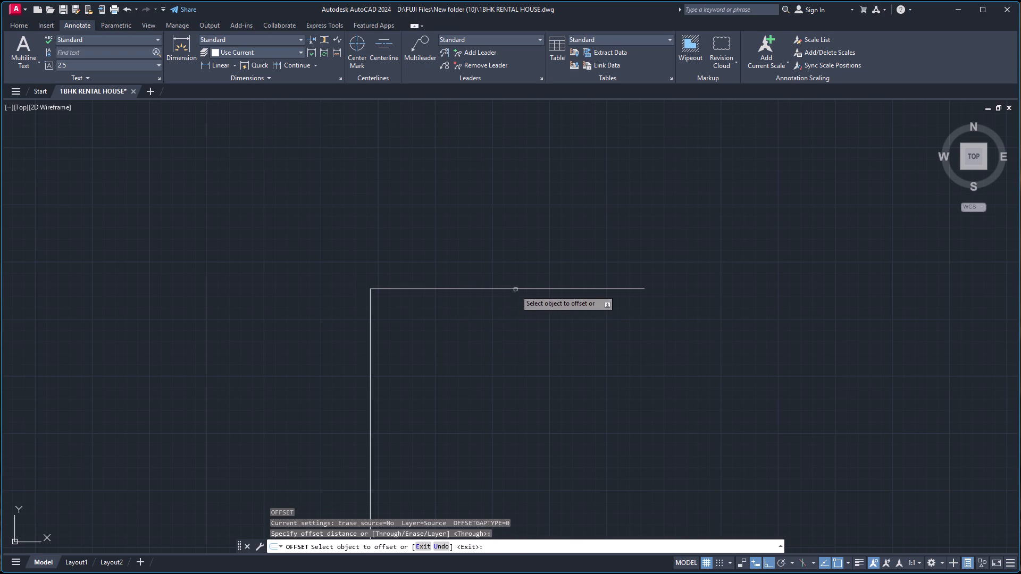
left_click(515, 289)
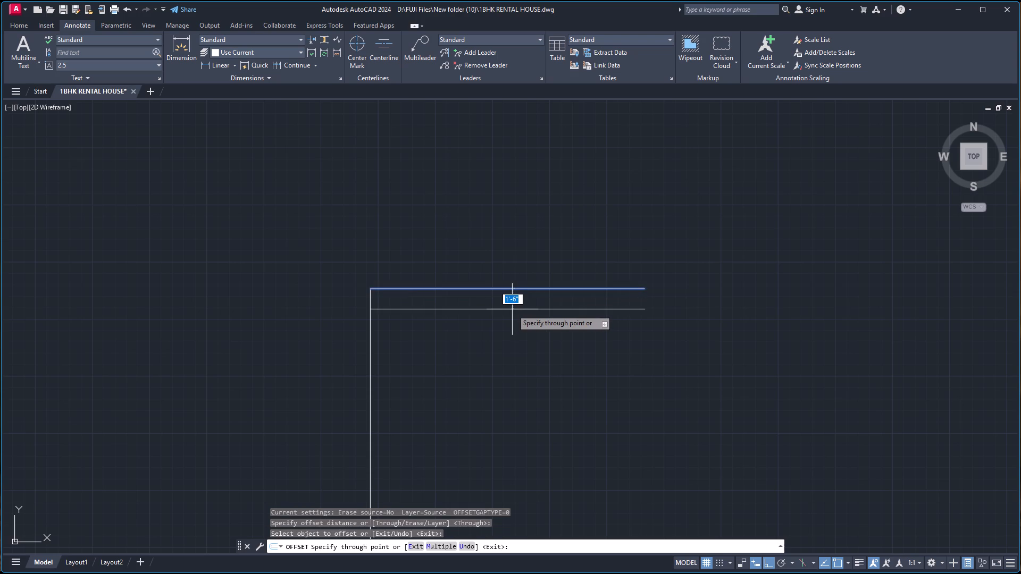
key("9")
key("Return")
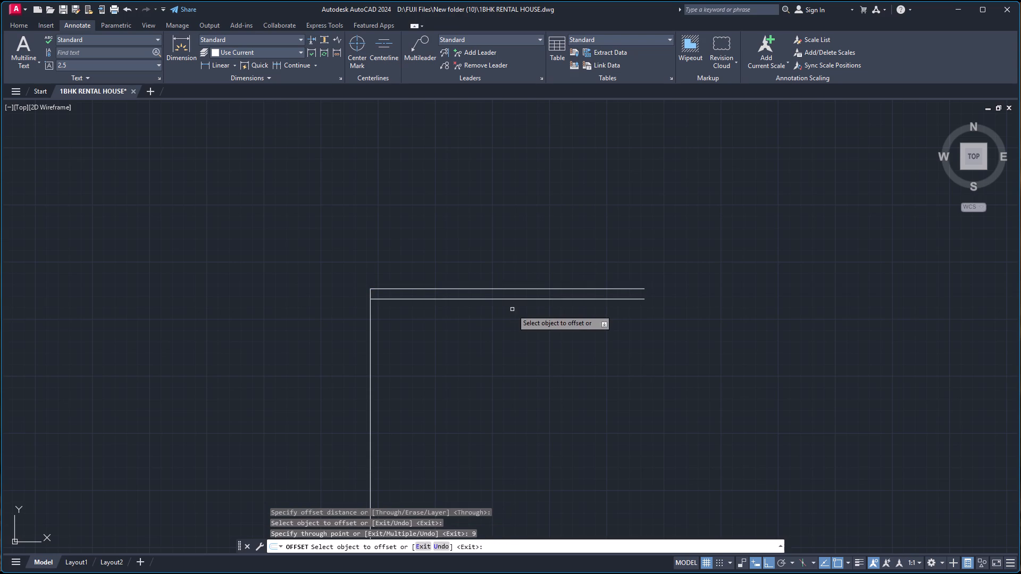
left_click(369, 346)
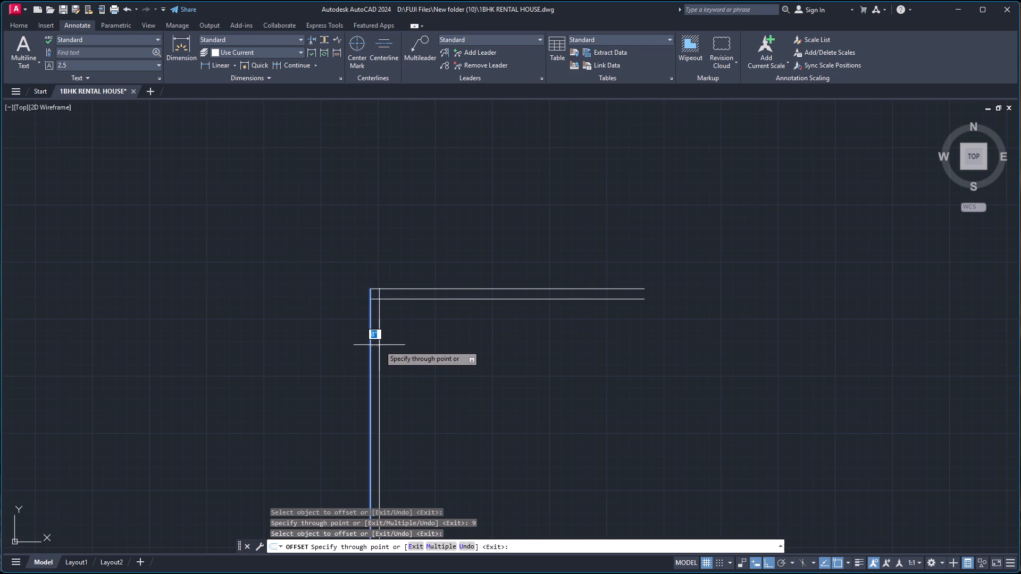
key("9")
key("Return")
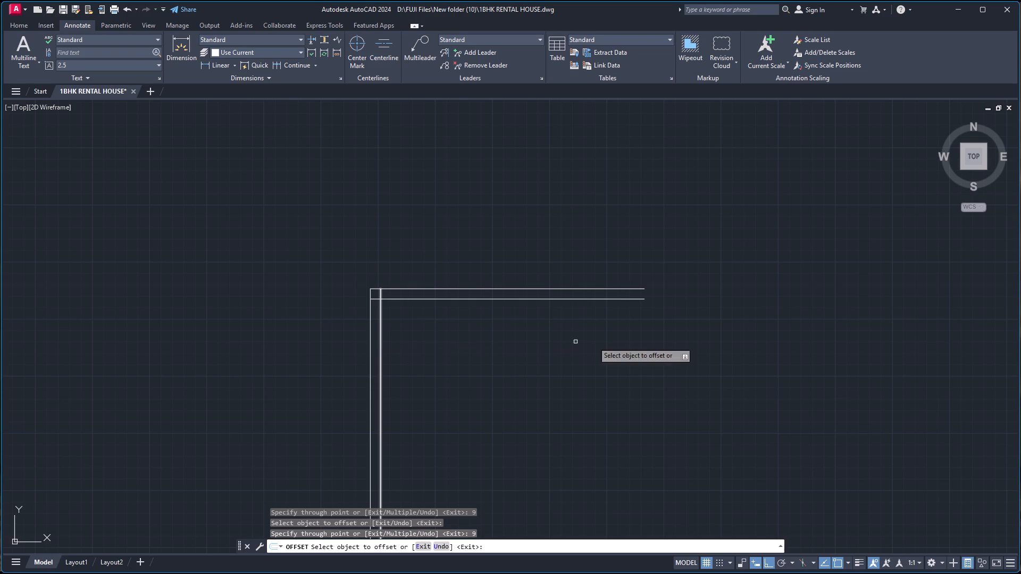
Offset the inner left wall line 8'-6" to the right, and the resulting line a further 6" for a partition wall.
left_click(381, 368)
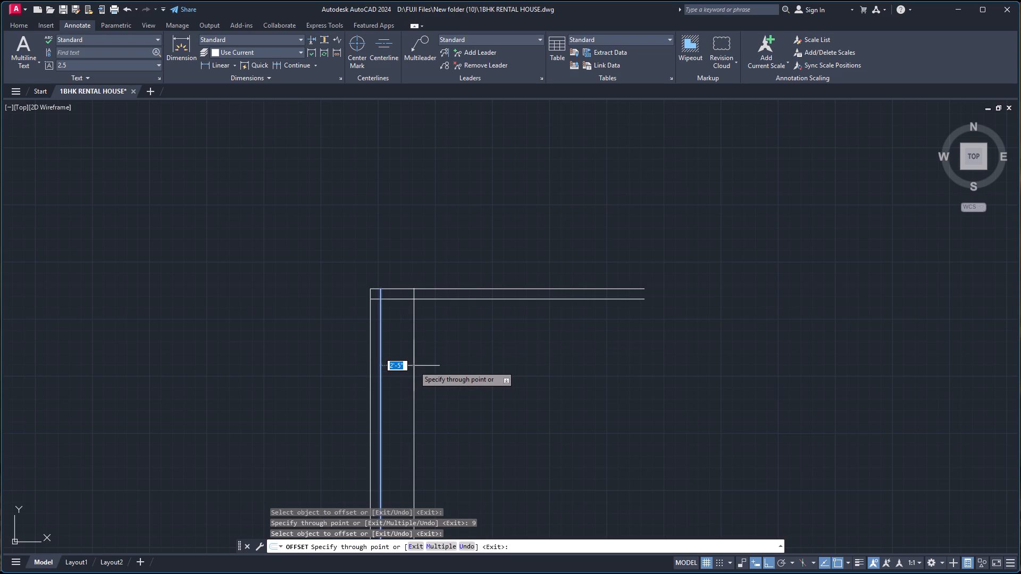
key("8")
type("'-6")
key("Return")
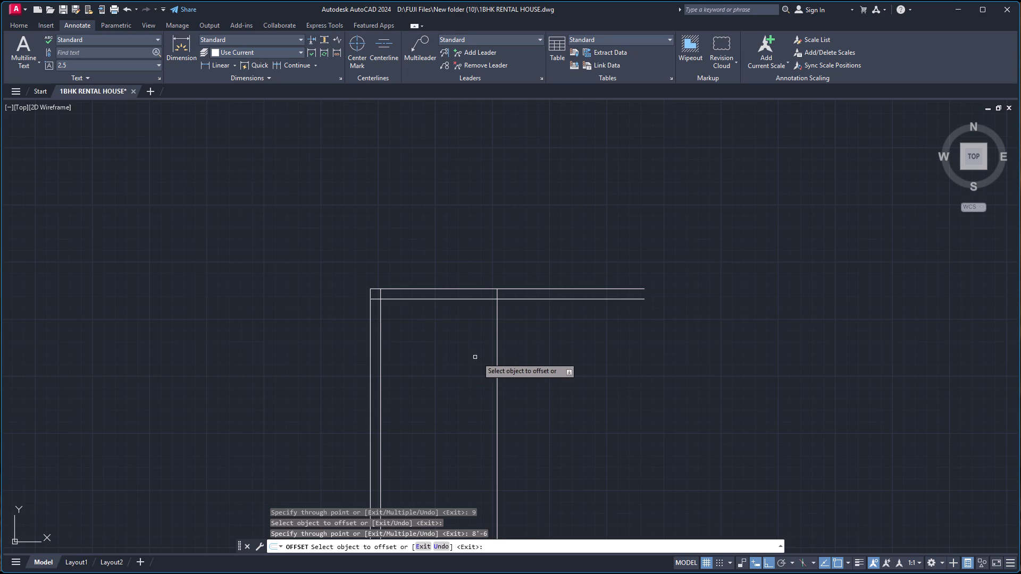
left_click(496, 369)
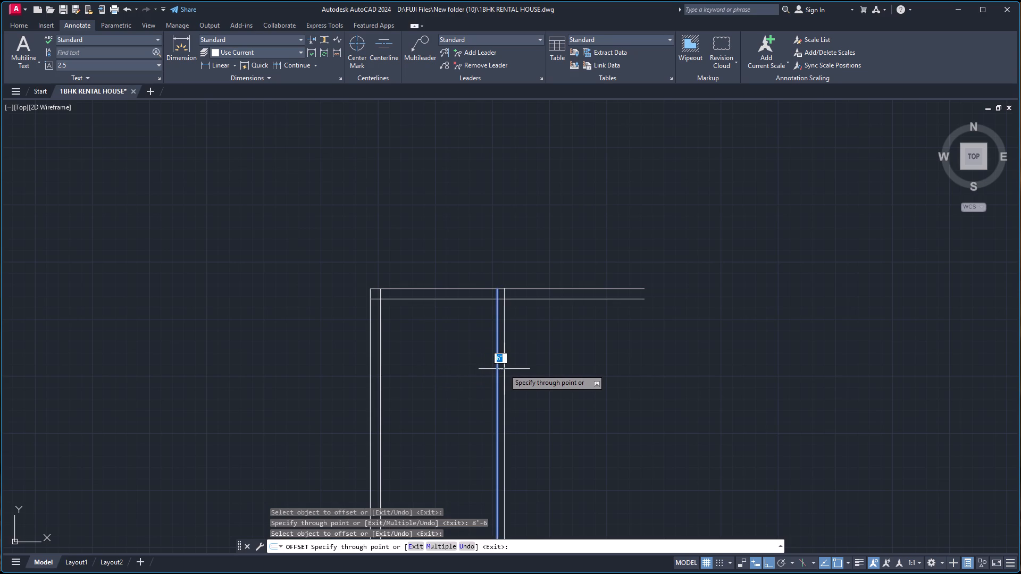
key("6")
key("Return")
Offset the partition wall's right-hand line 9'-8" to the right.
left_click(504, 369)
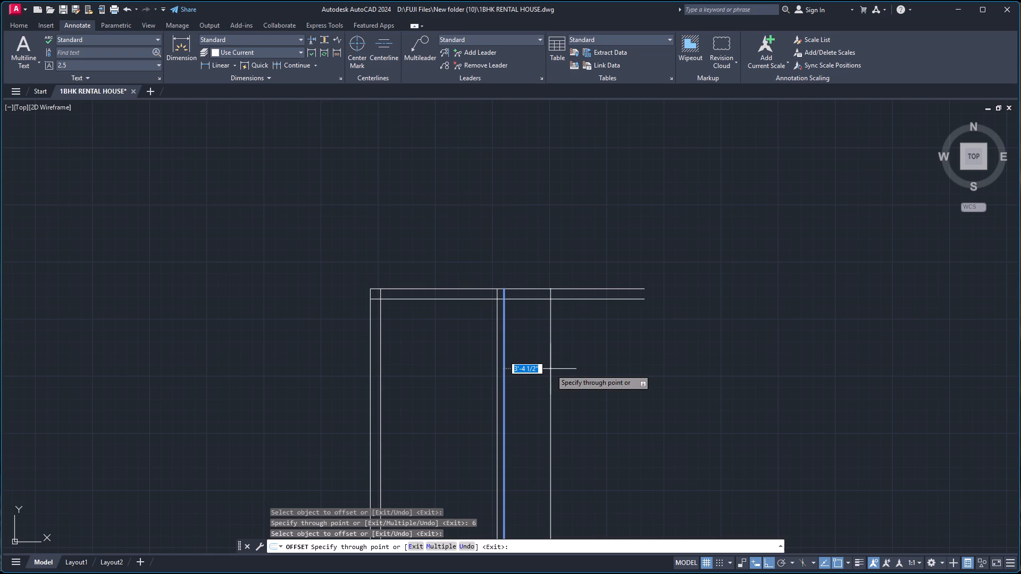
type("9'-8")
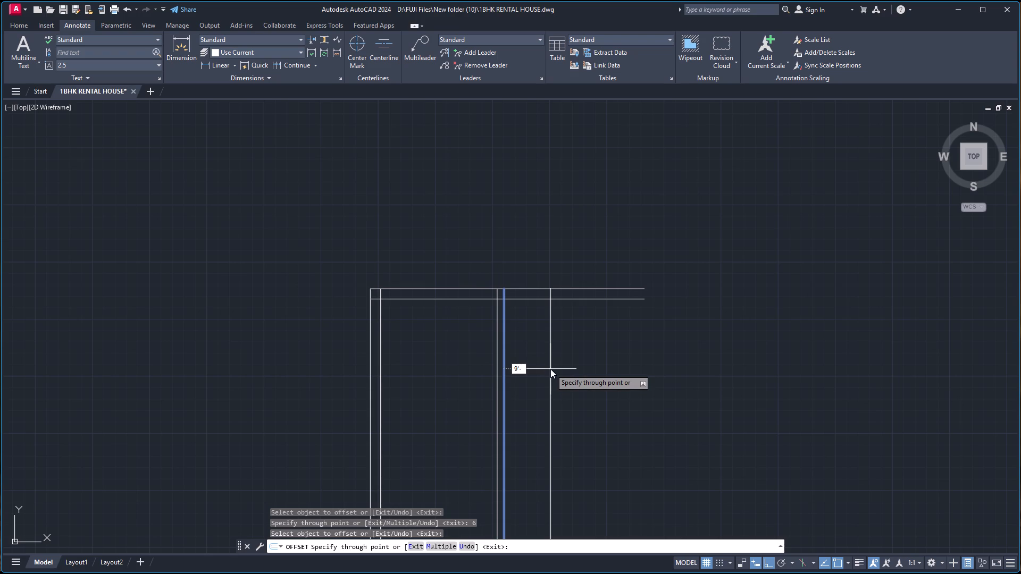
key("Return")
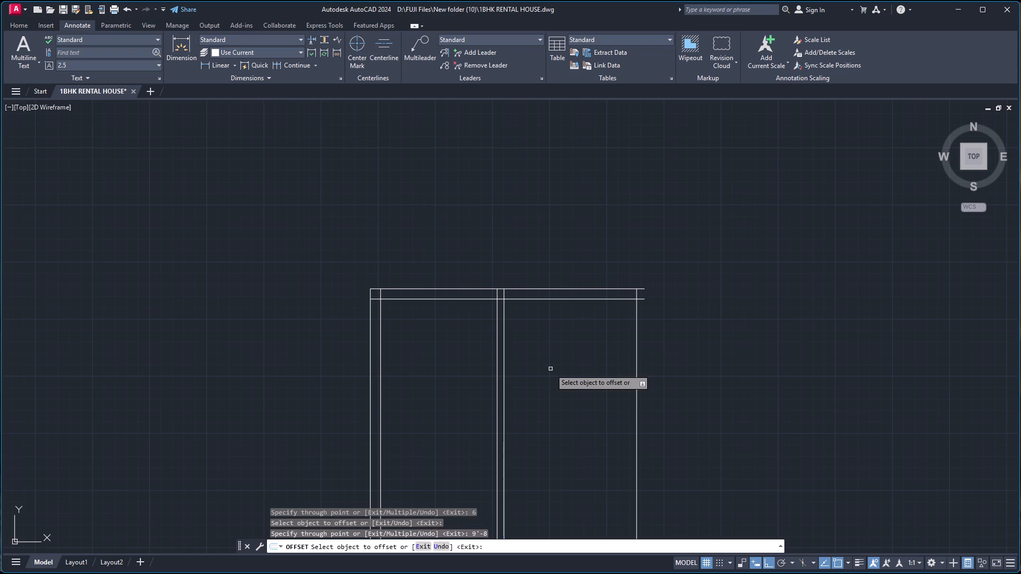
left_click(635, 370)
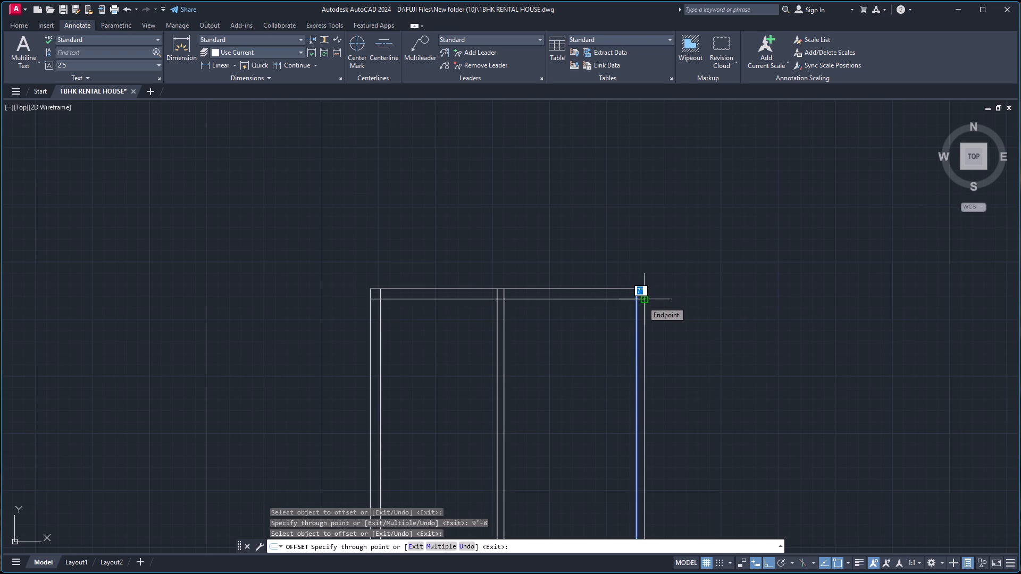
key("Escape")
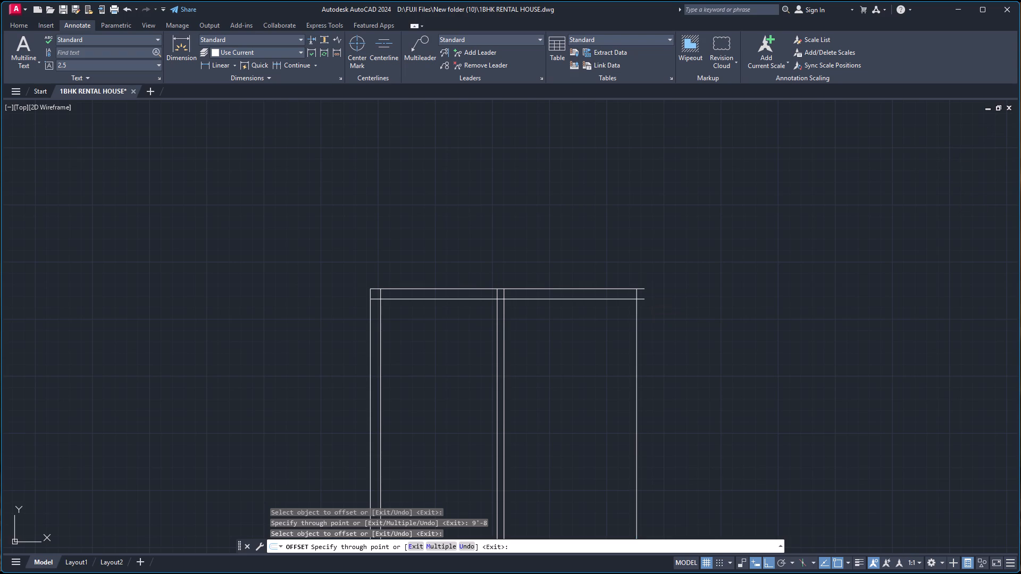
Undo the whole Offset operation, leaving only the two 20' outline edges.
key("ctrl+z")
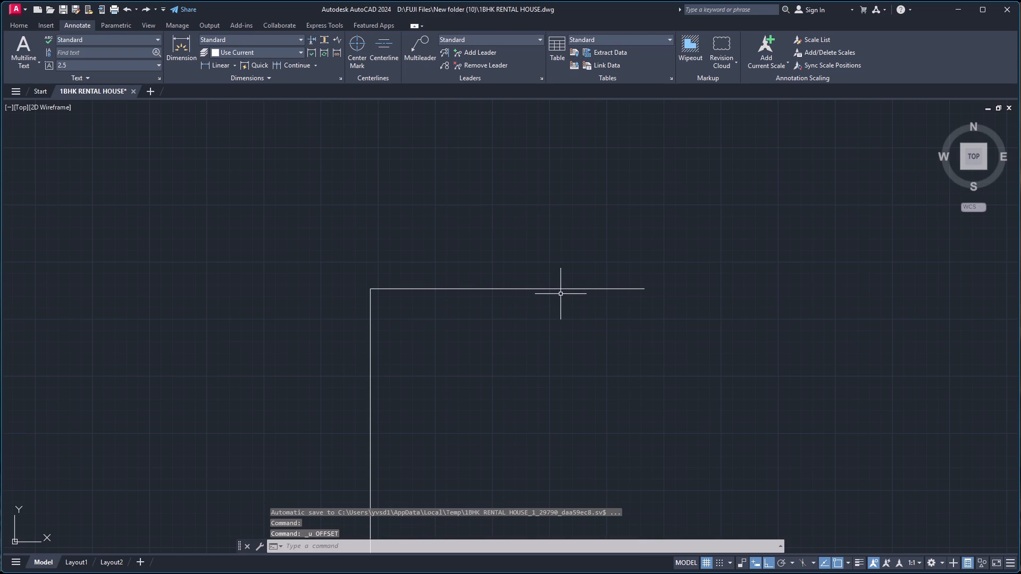
Offset the top horizontal line 9" downward and the left vertical line 9" to its right for the outer walls.
key("o")
key("Return")
key("Return")
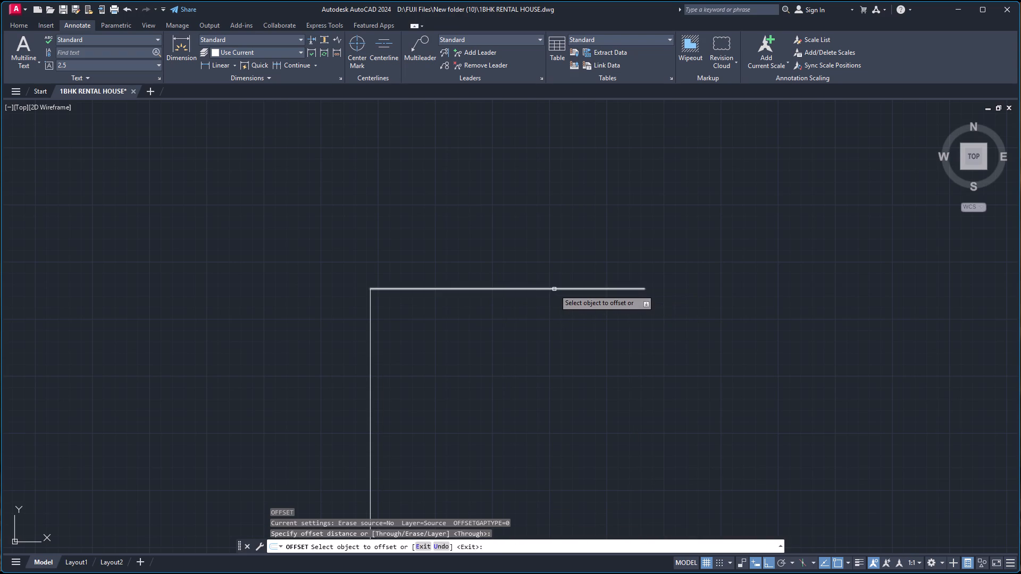
left_click(554, 289)
key("9")
key("Return")
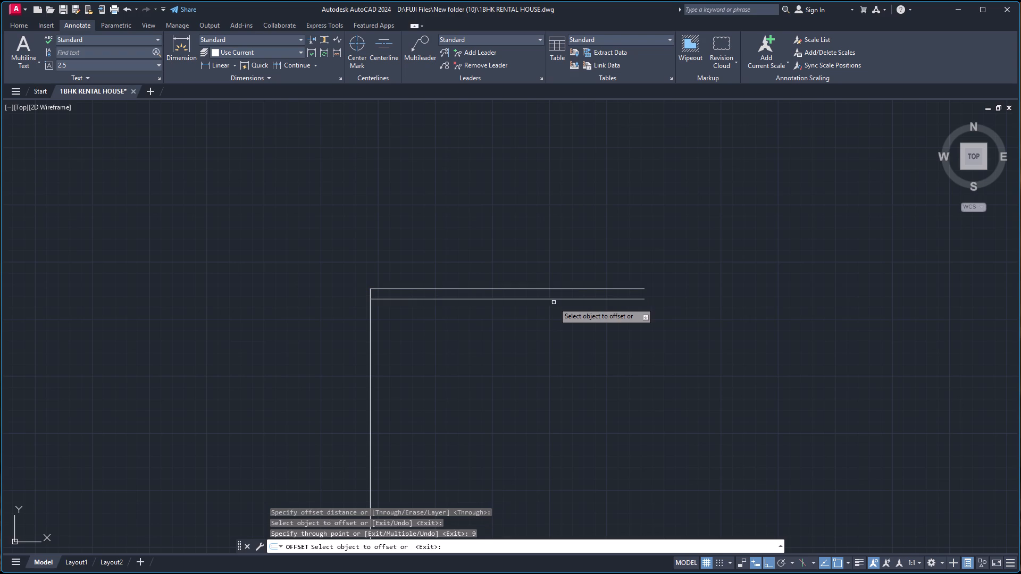
left_click(371, 350)
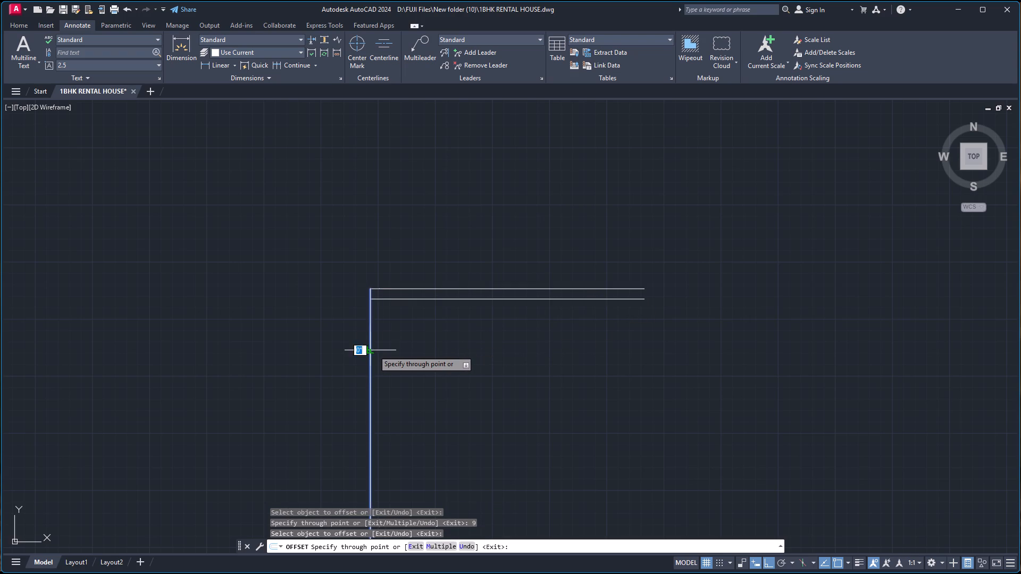
key("Return")
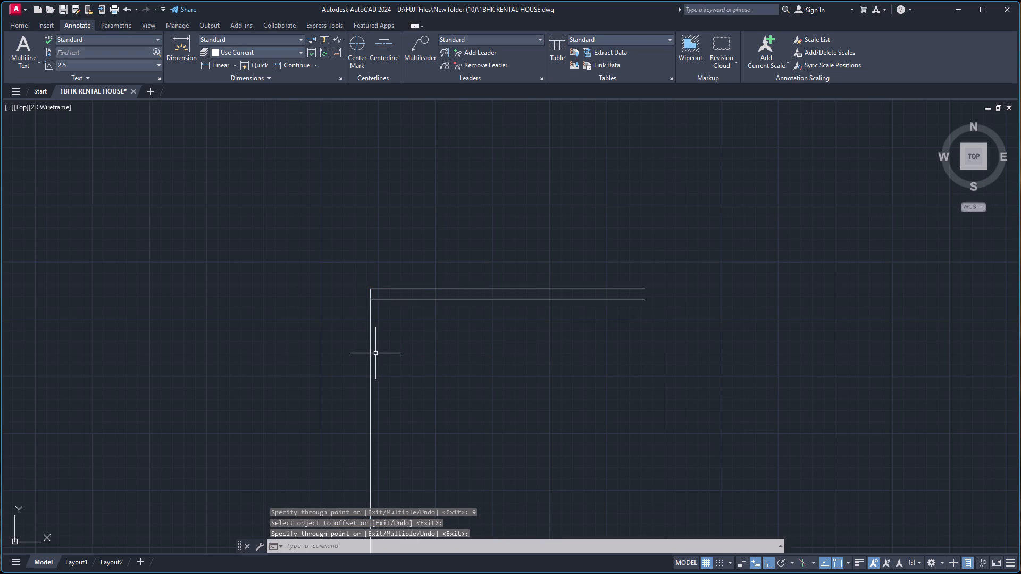
key("space")
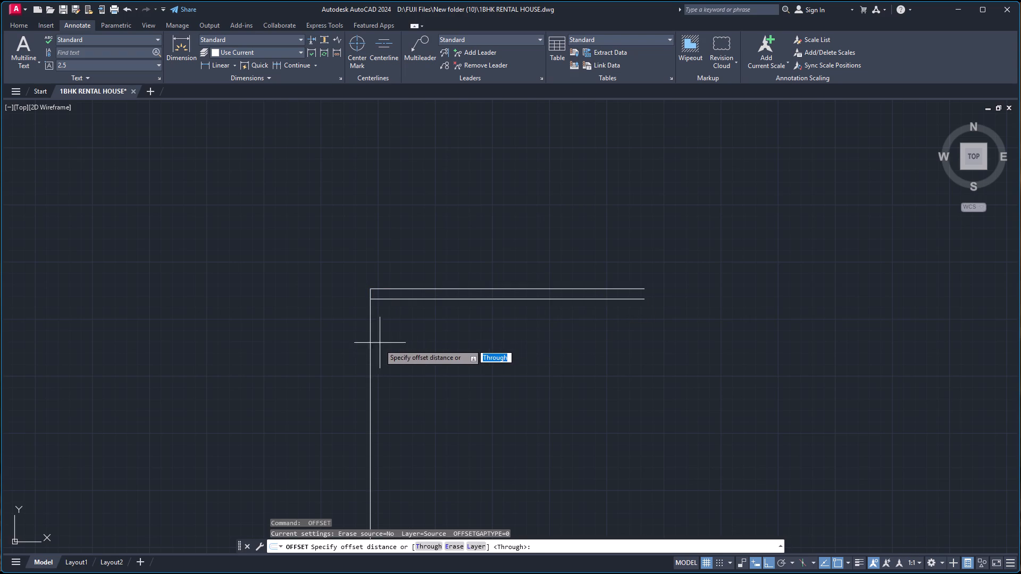
key("Return")
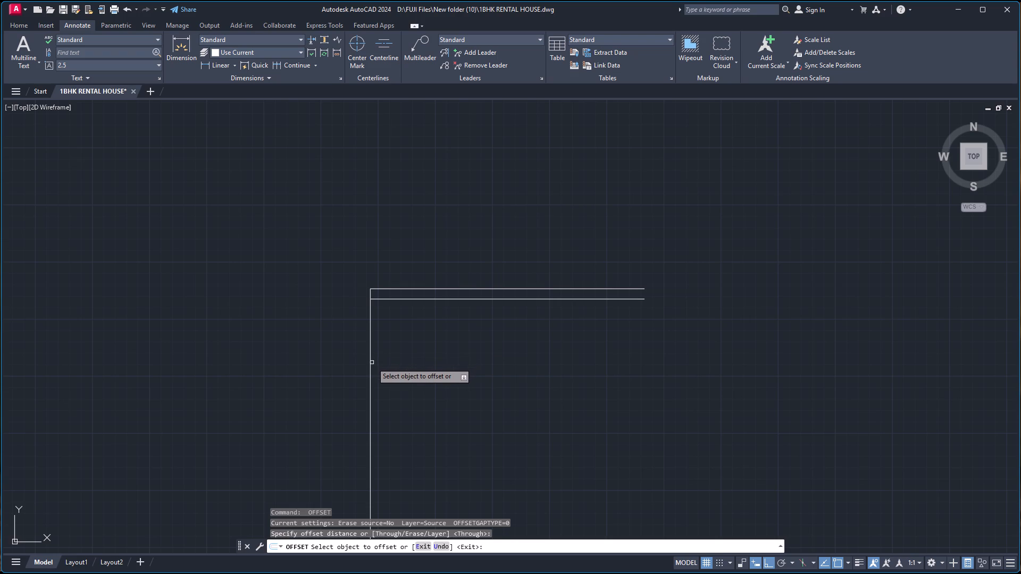
left_click(371, 365)
key("9")
key("Return")
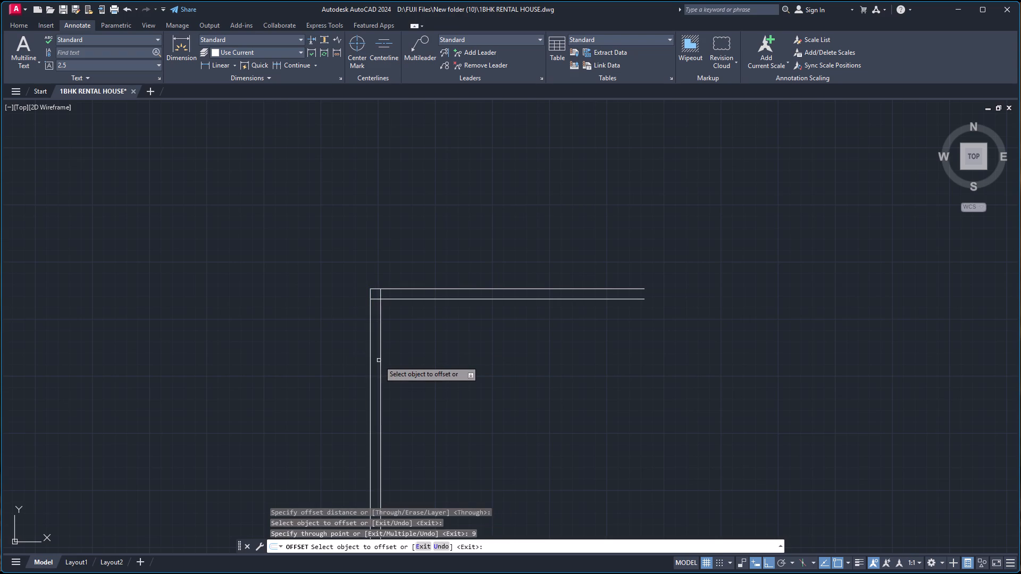
Offset the inner left wall line 8'-6" to the right, and the resulting line a further 4" for a partition wall.
left_click(380, 367)
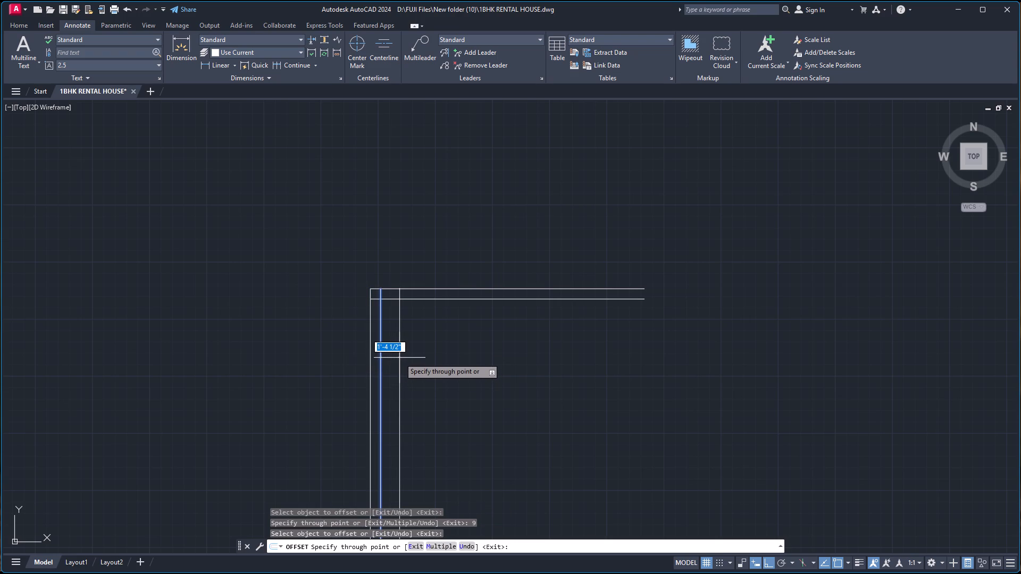
type("8'-6")
key("Return")
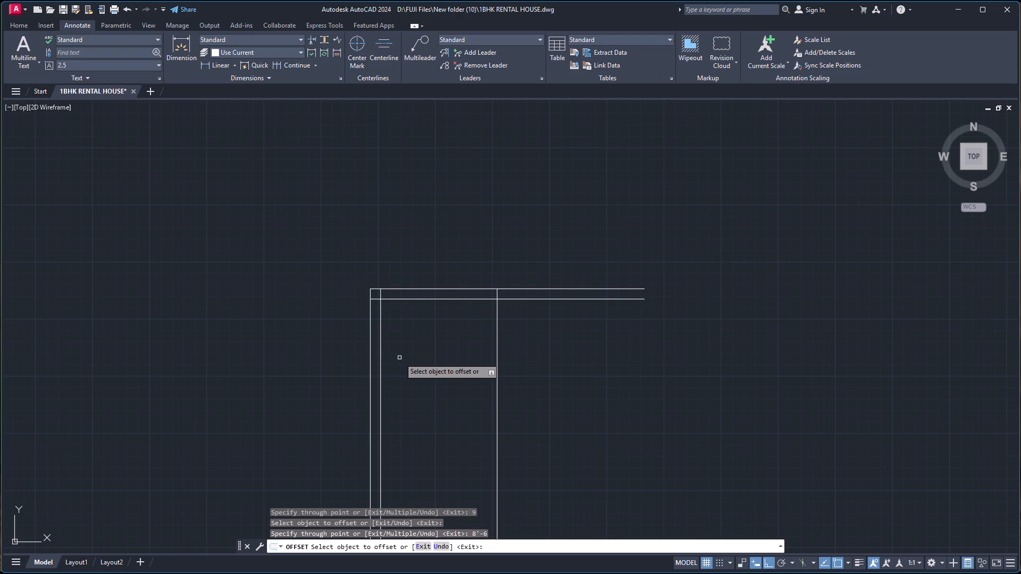
left_click(497, 369)
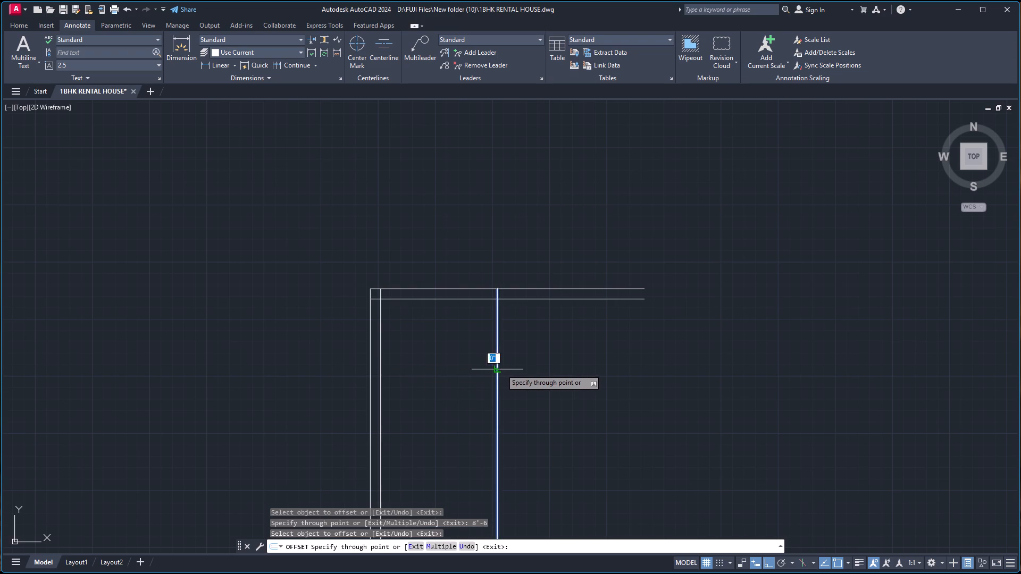
key("4")
key("Return")
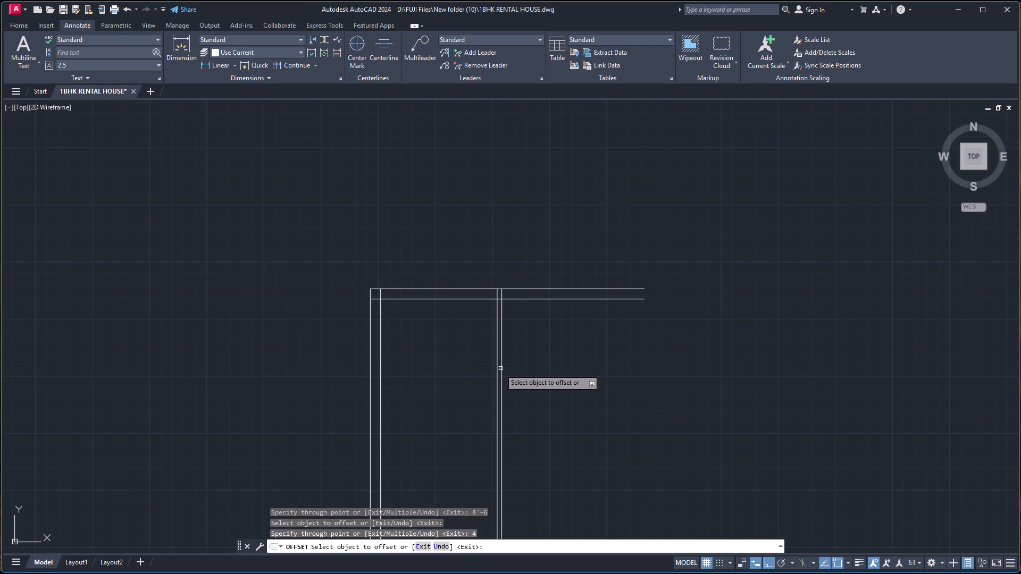
Offset the vertical partition's right-hand line 9'-8" to the right, and the resulting line a further 9" for the right outer wall.
left_click(500, 369)
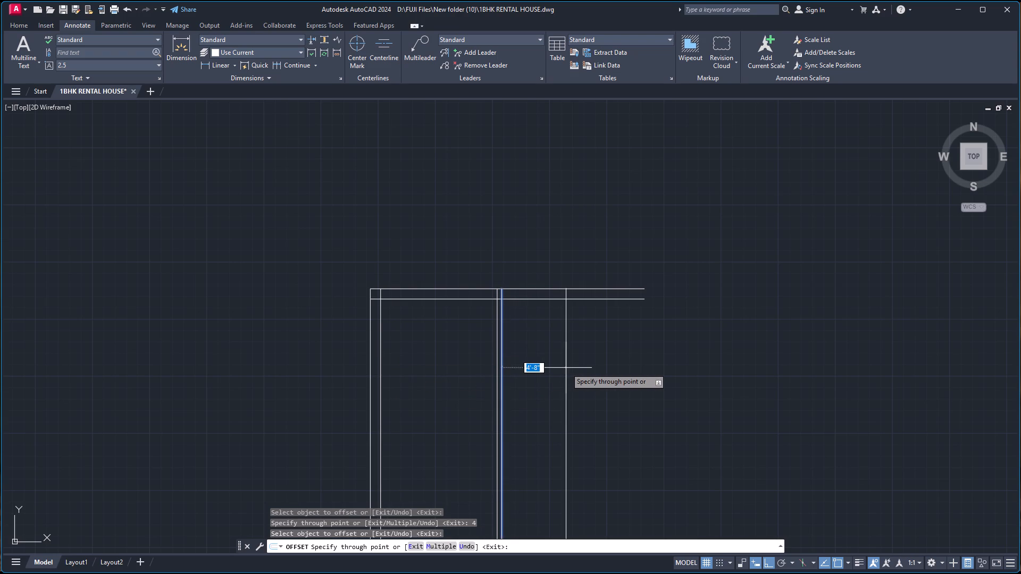
type("9'-8")
key("Return")
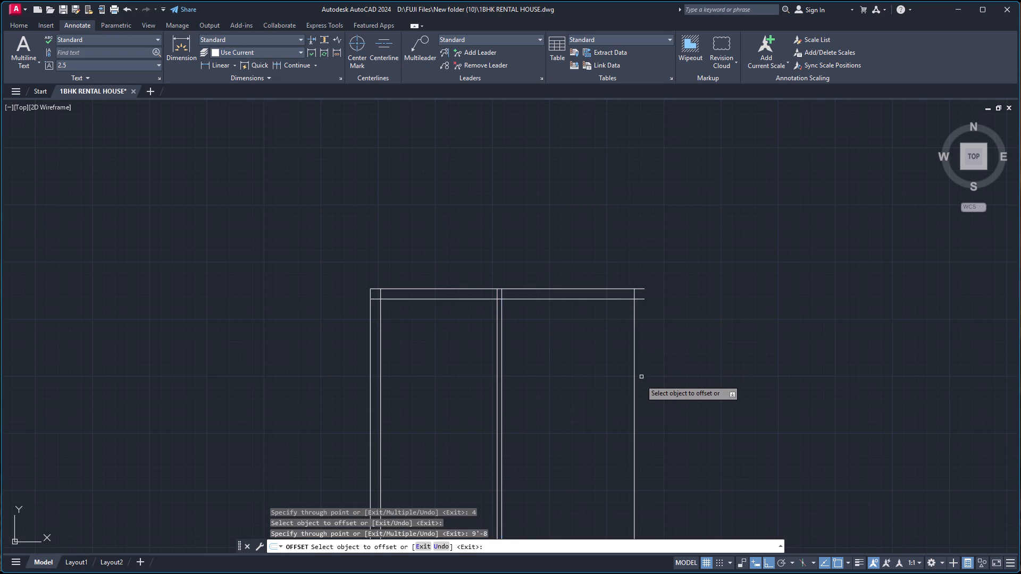
left_click(633, 396)
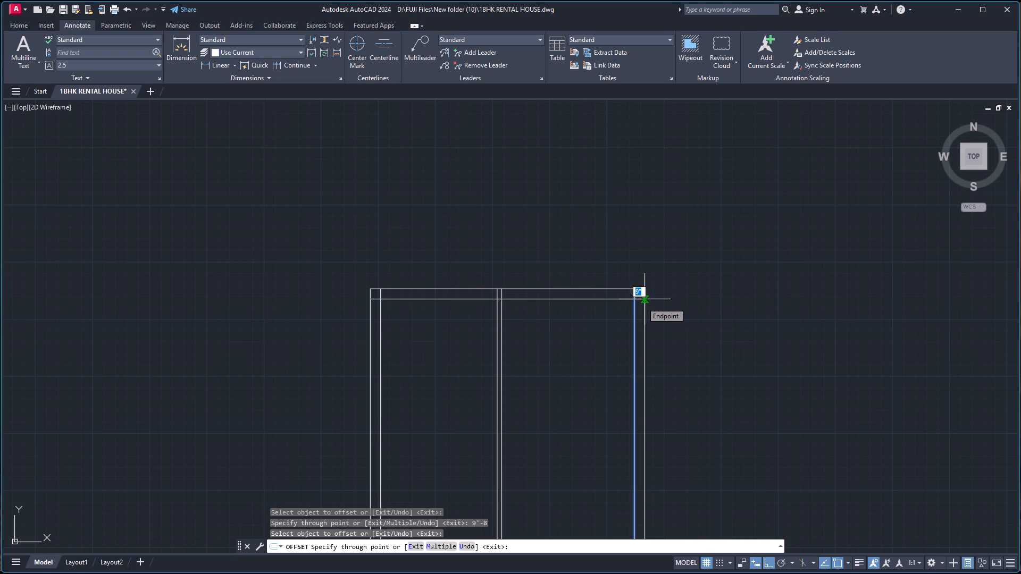
key("9")
key("Return")
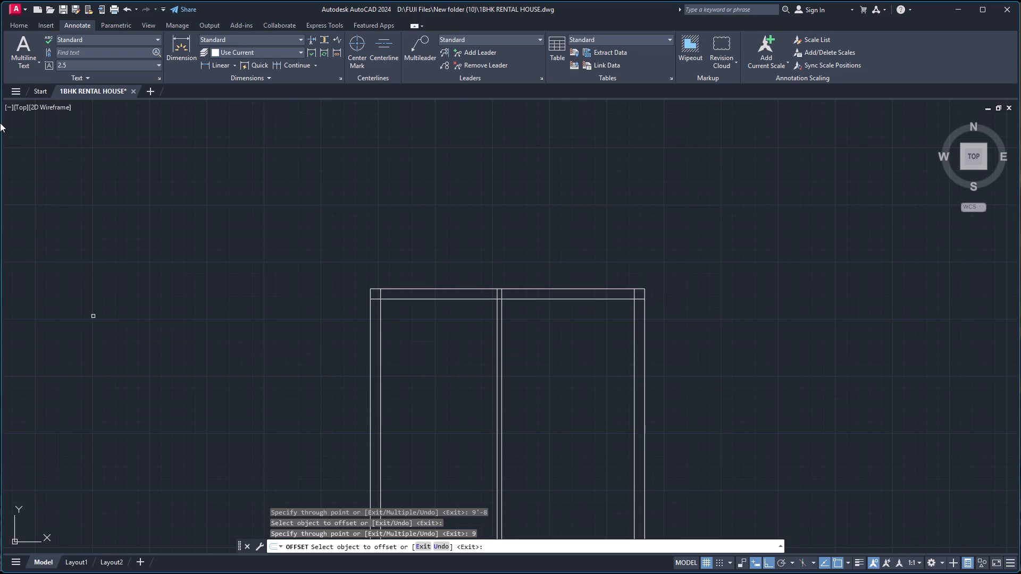
Offset the inner top wall line 3' downward, and the resulting line a further 4" for a horizontal partition wall.
left_click(472, 299)
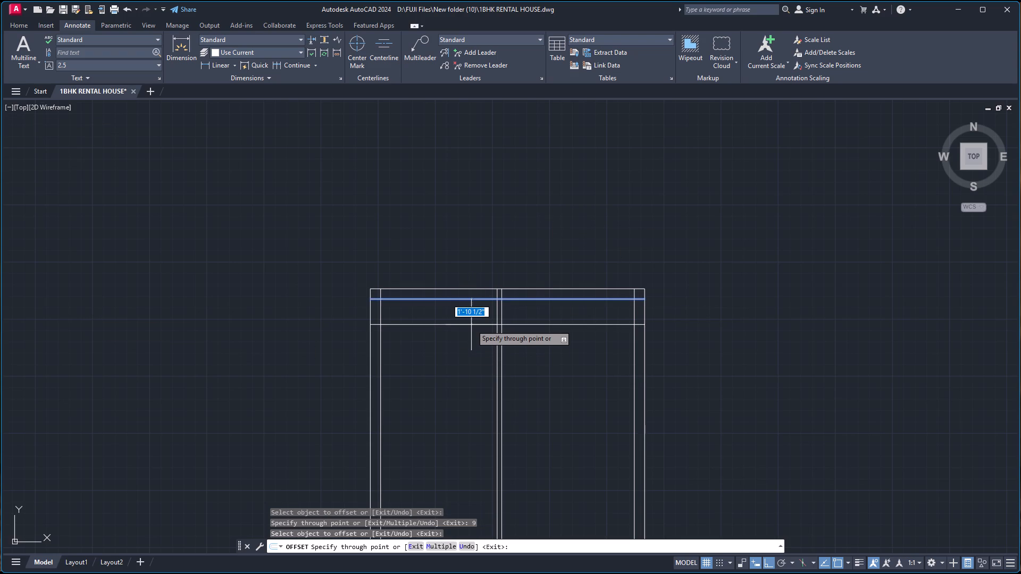
type("3'")
key("Return")
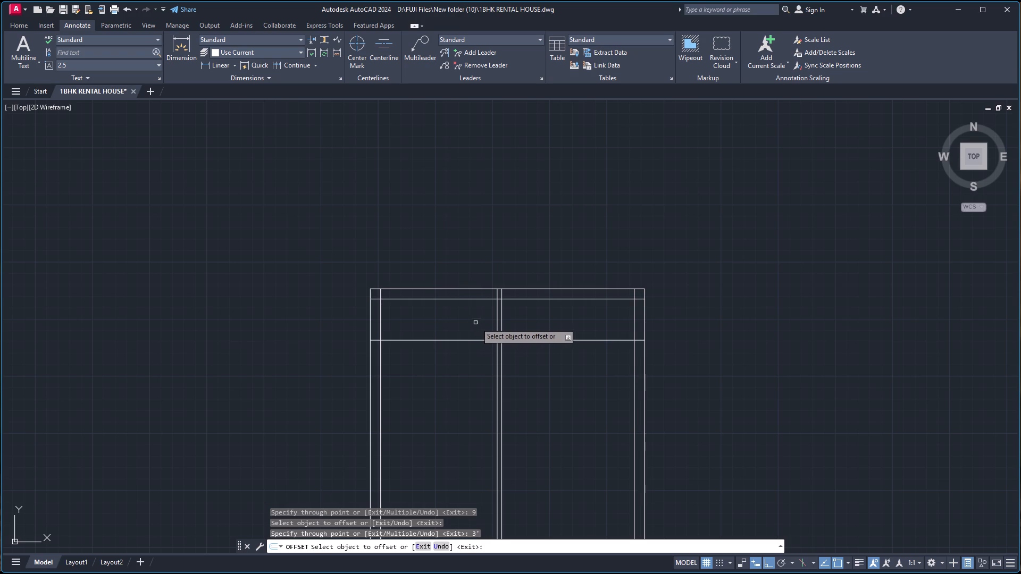
left_click(447, 341)
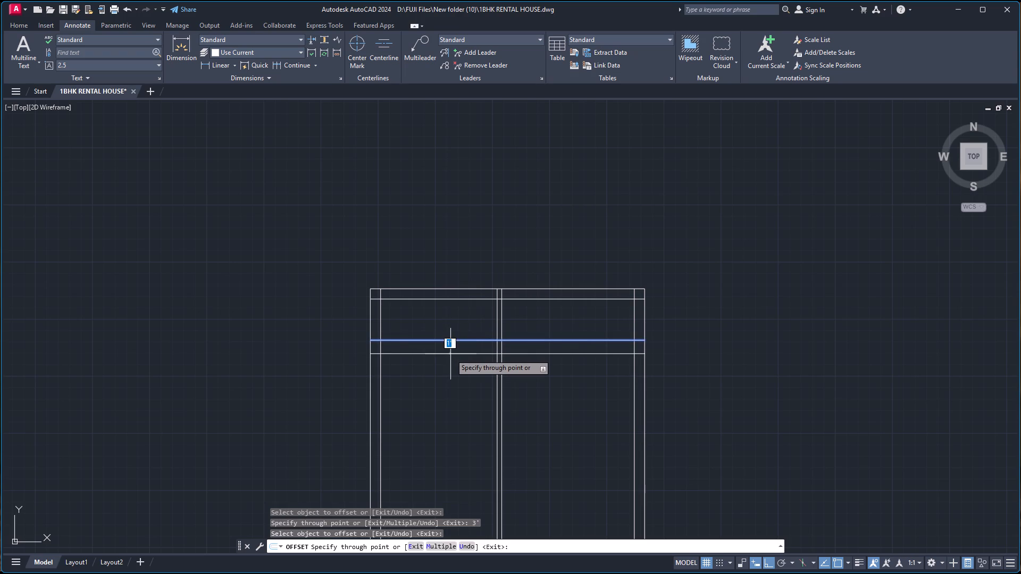
key("4")
key("Return")
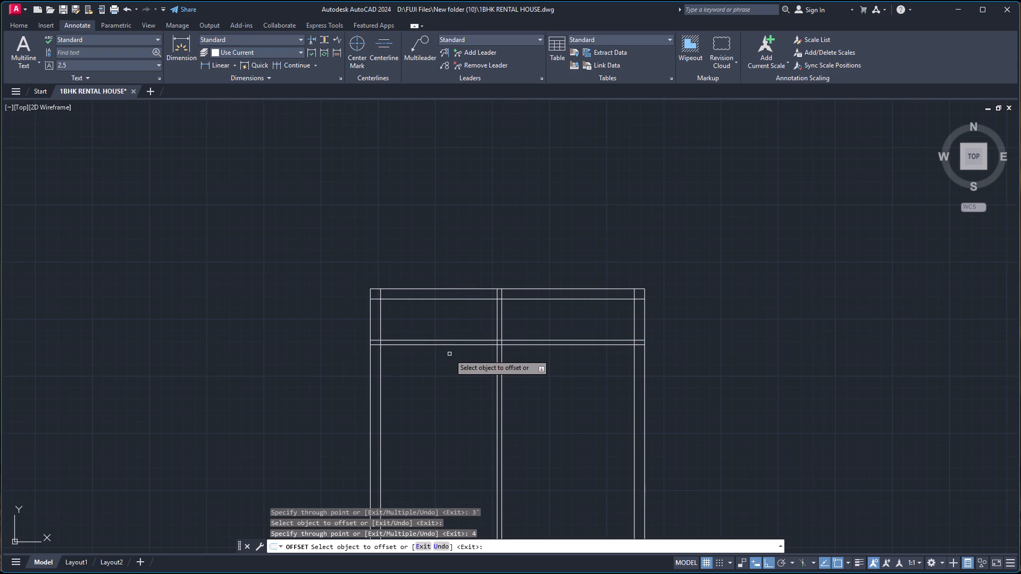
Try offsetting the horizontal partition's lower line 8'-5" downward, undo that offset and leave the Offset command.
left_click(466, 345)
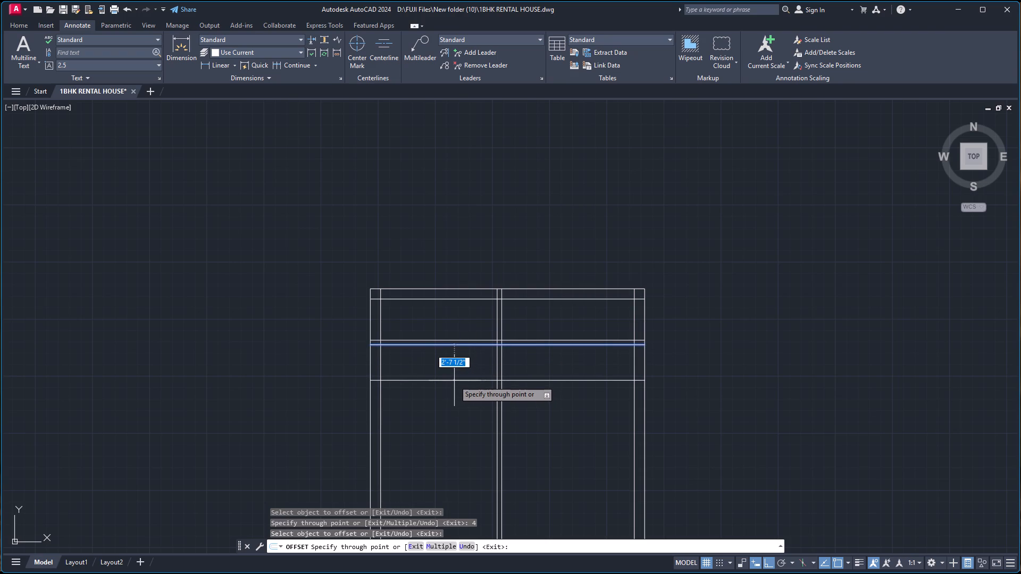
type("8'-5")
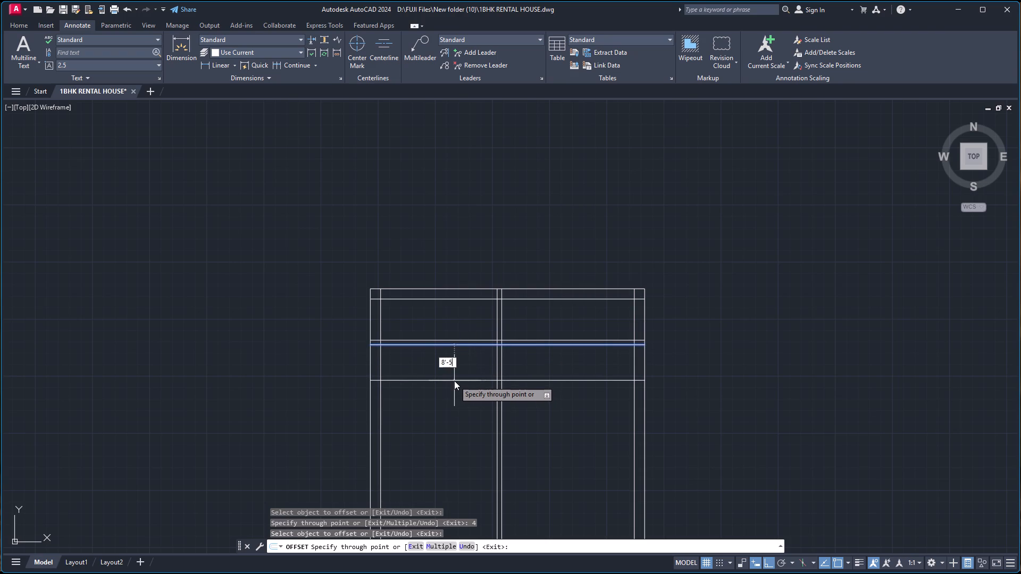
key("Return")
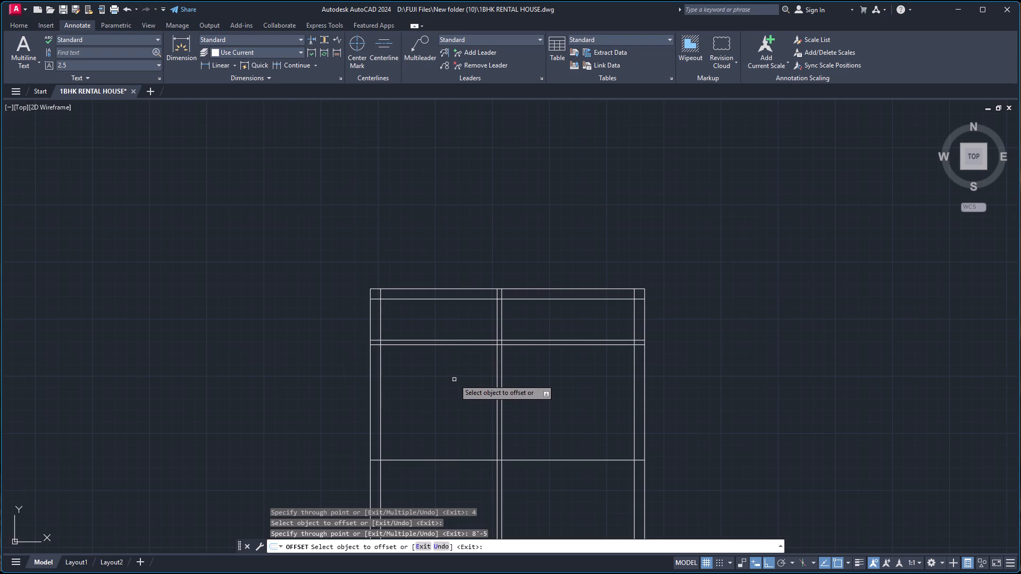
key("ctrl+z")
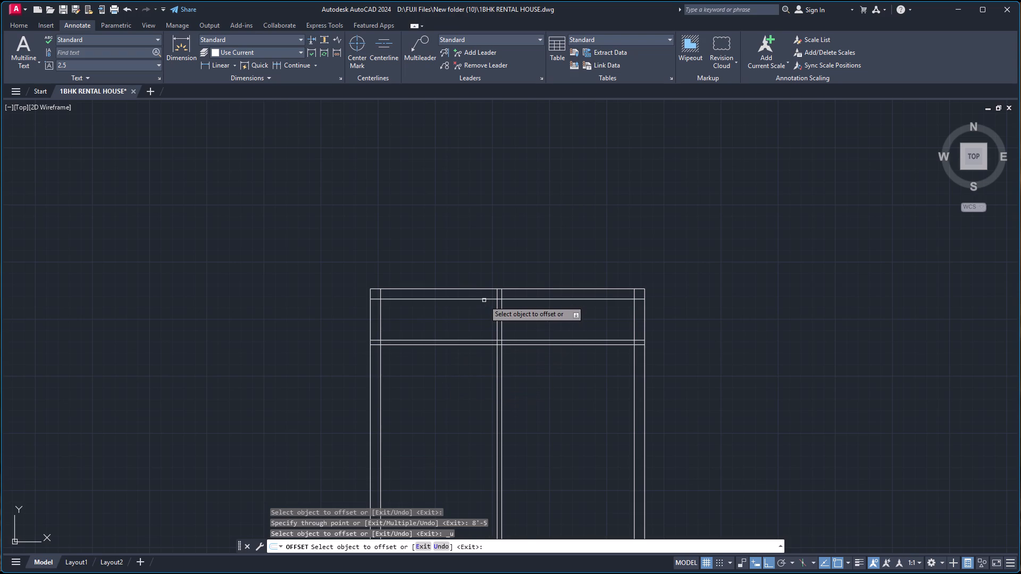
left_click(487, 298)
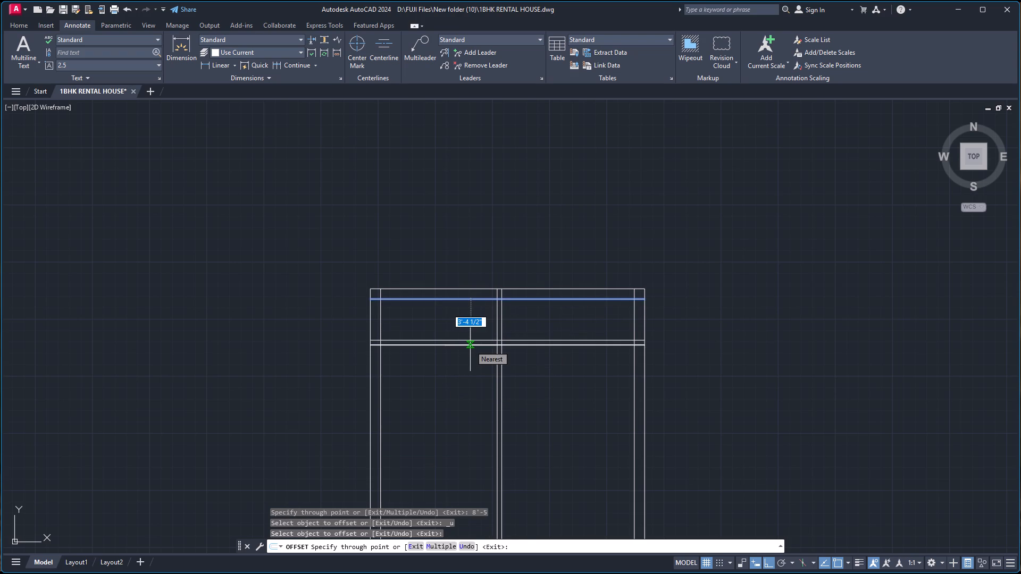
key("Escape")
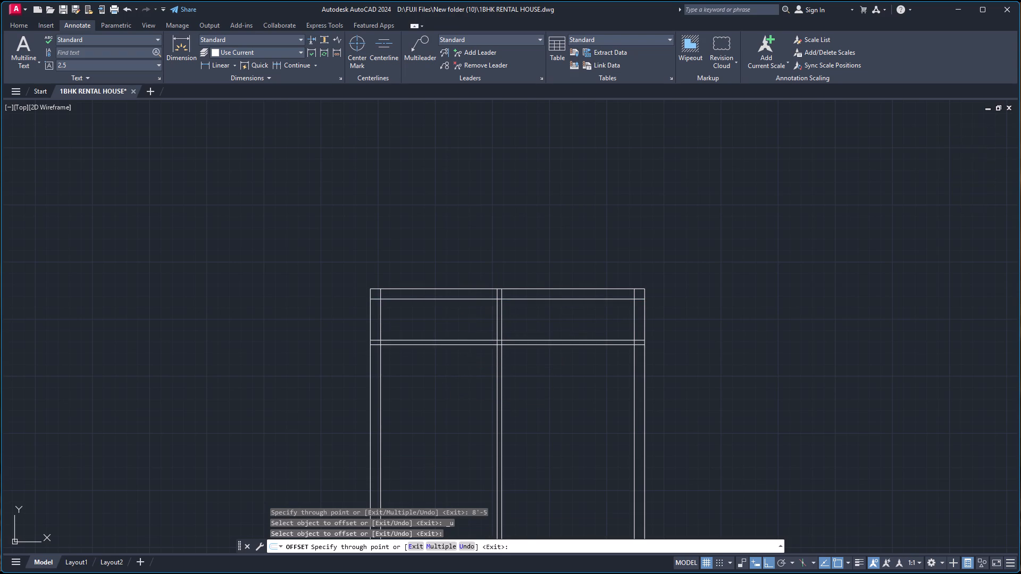
Offset the horizontal partition's lower line 8'-6" downward, and start offsetting the resulting line further downward.
key("space")
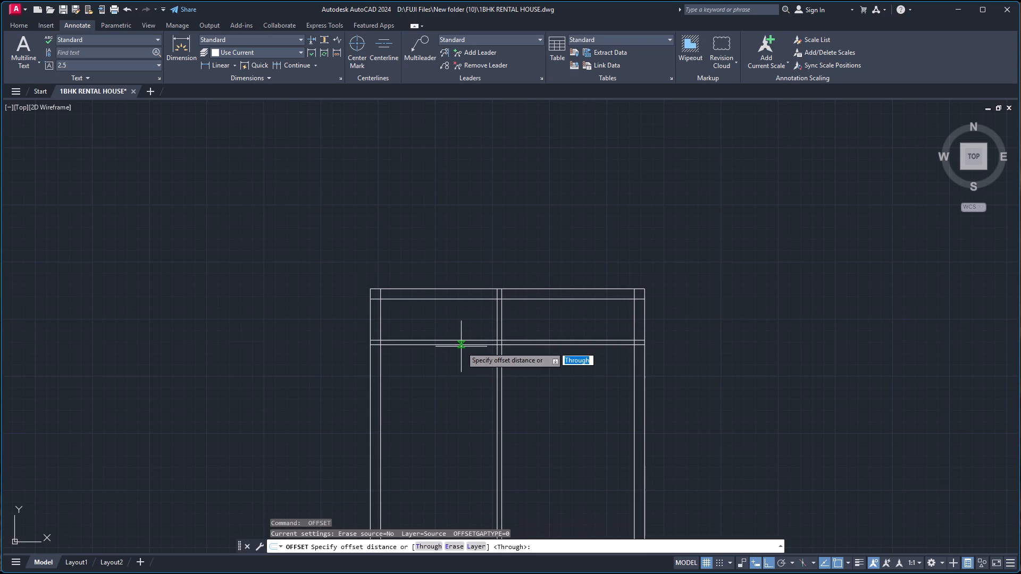
key("Return")
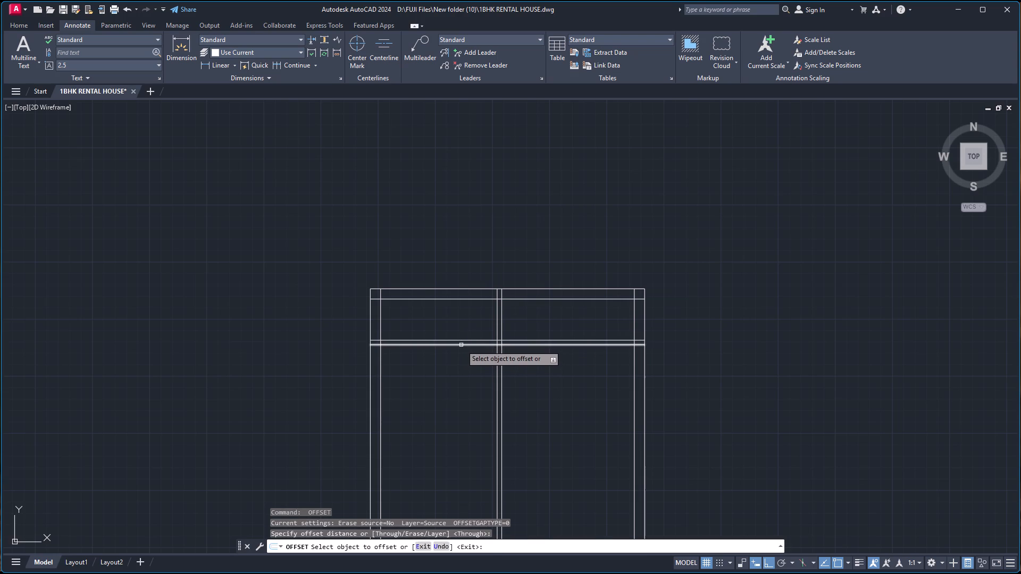
left_click(461, 345)
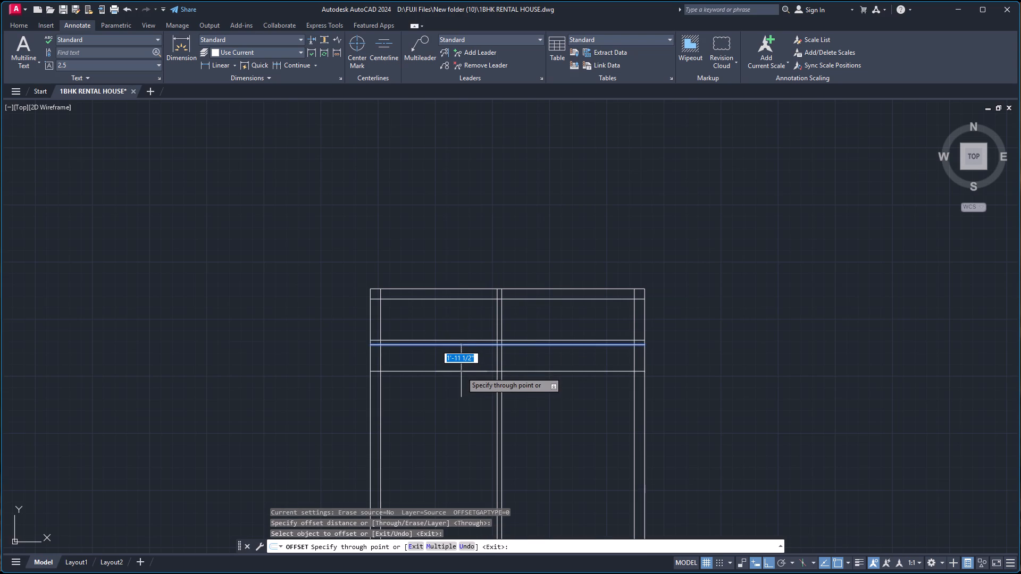
type("8'-")
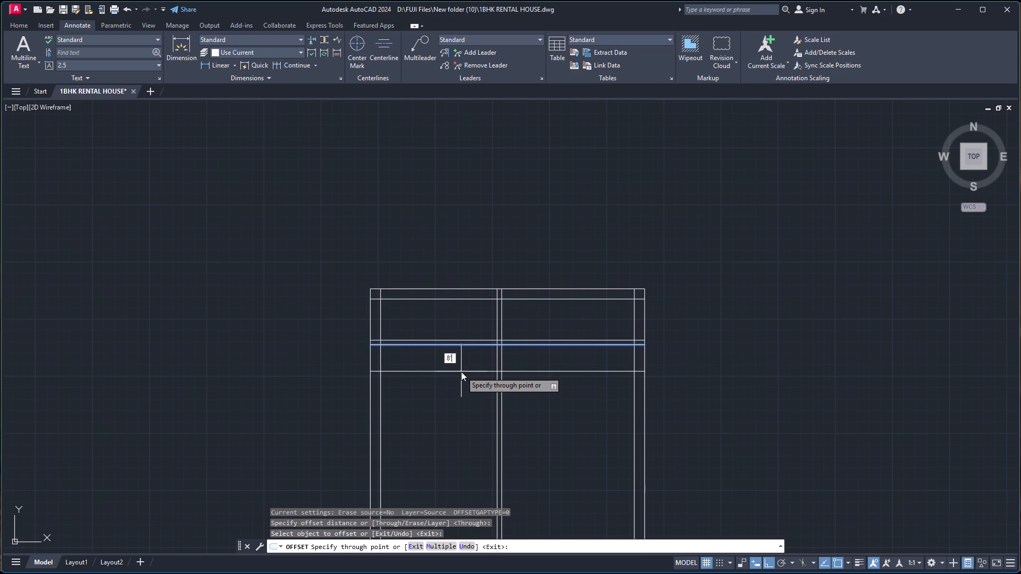
key("6")
key("Return")
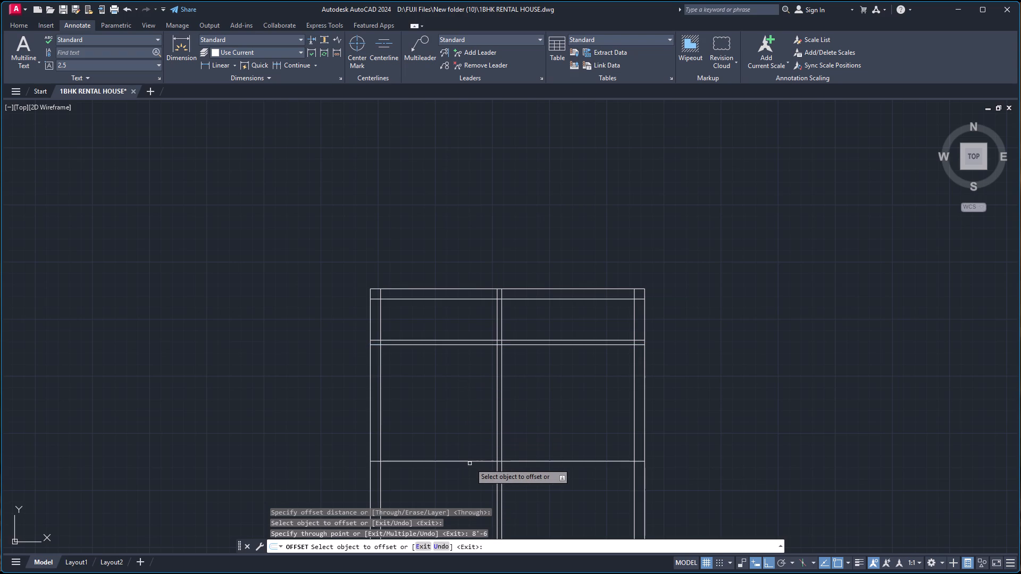
left_click(472, 462)
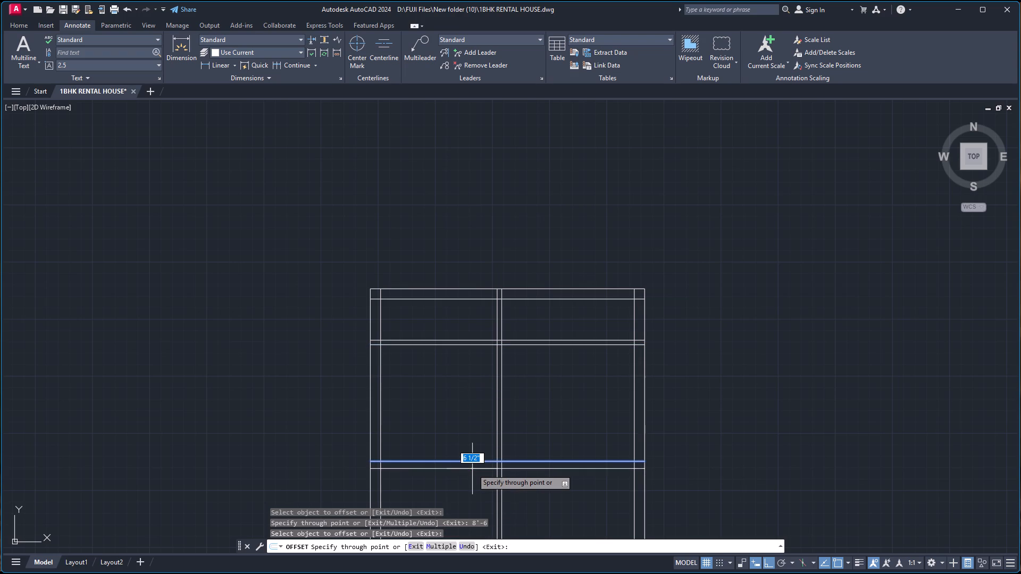
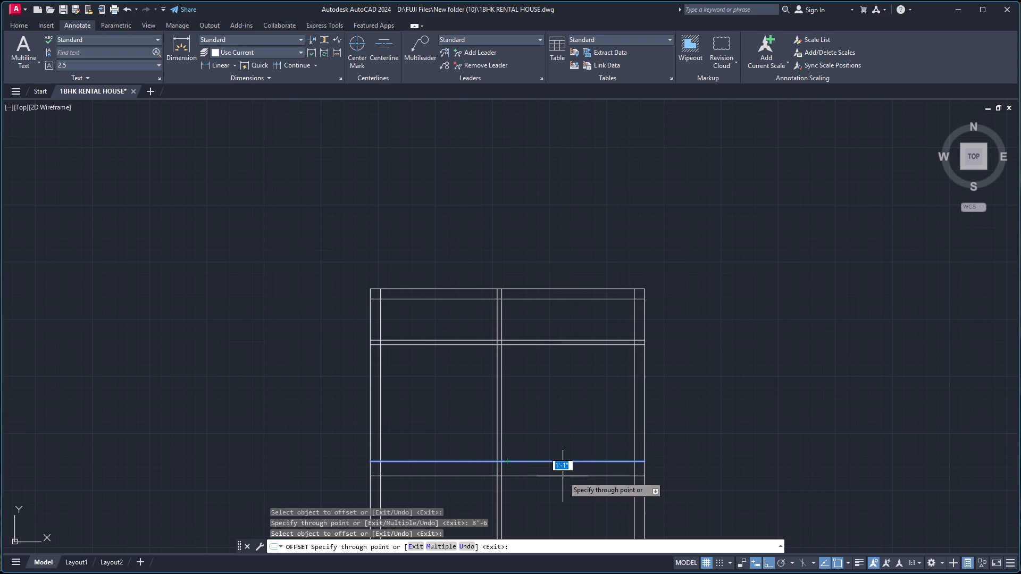
Offset the line 8'-6" below the horizontal partition downward twice, by 9" and by 4", for the walls beneath the middle rooms.
key("9")
key("Return")
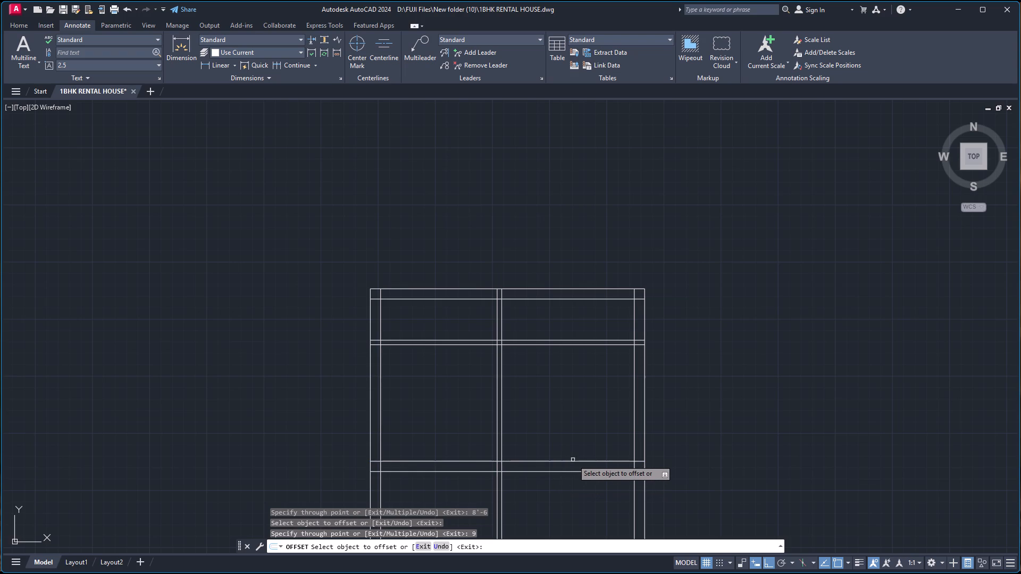
left_click(575, 462)
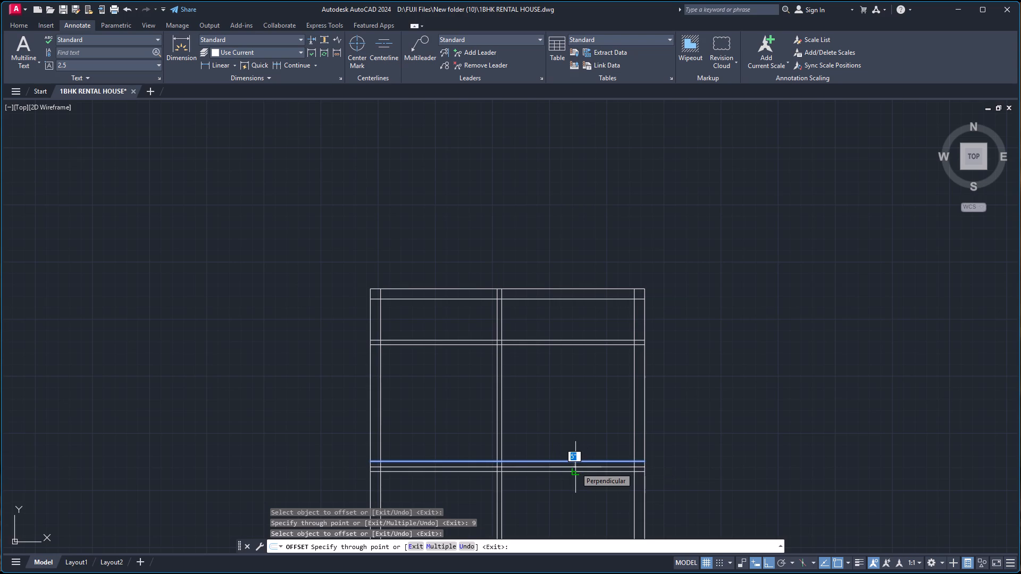
key("4")
key("Return")
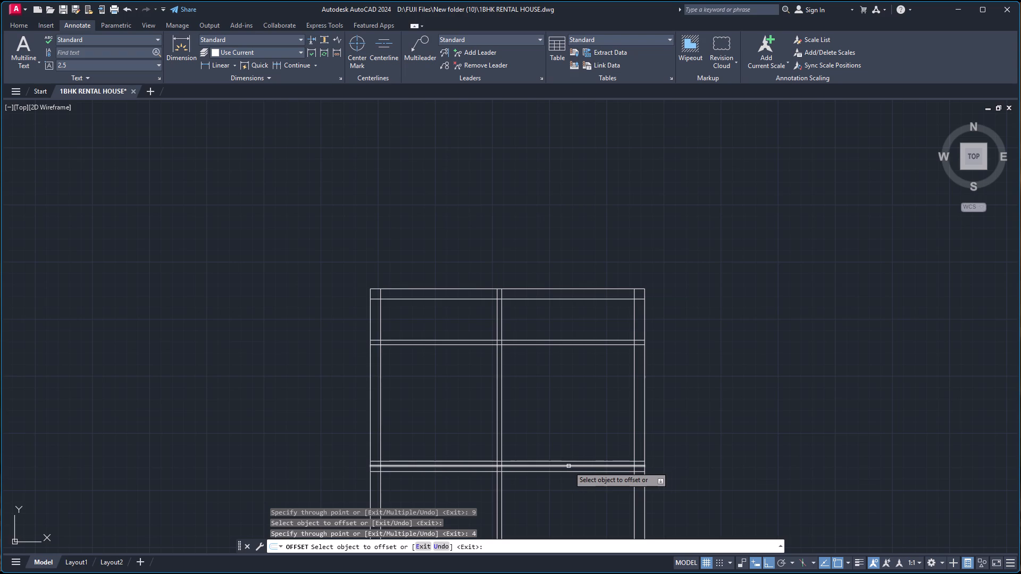
Offset the new 4" wall line 6'-5" downward to form the inner line of the bottom wall.
left_click(579, 467)
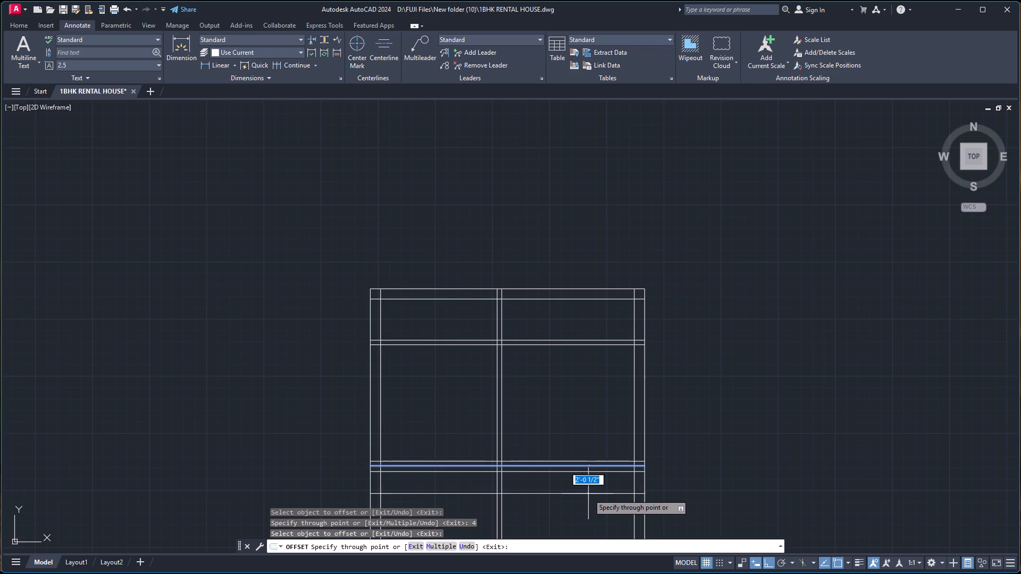
scroll(588, 511, "down", 3)
scroll(589, 520, "up", 3)
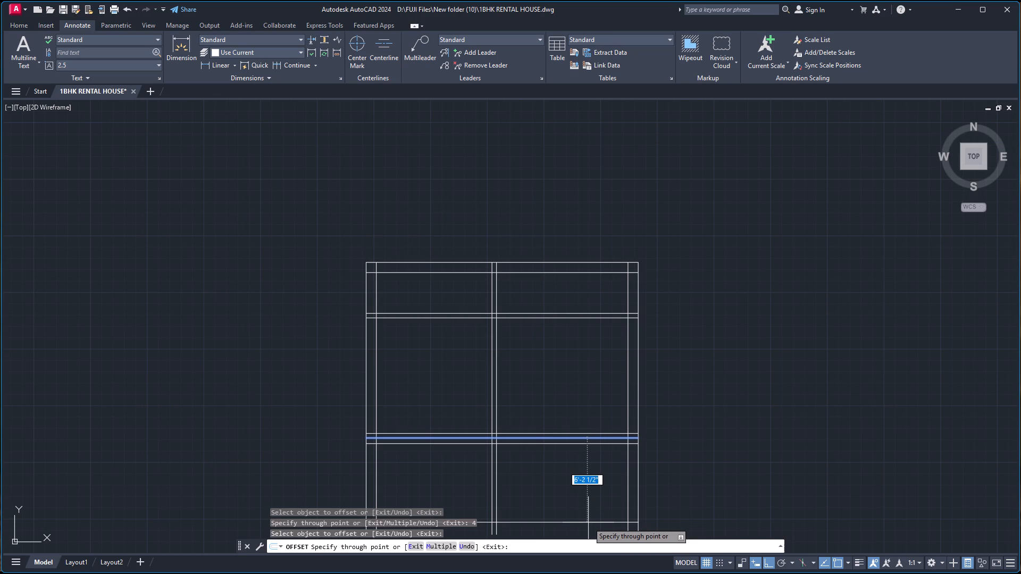
type("6'-5")
key("Return")
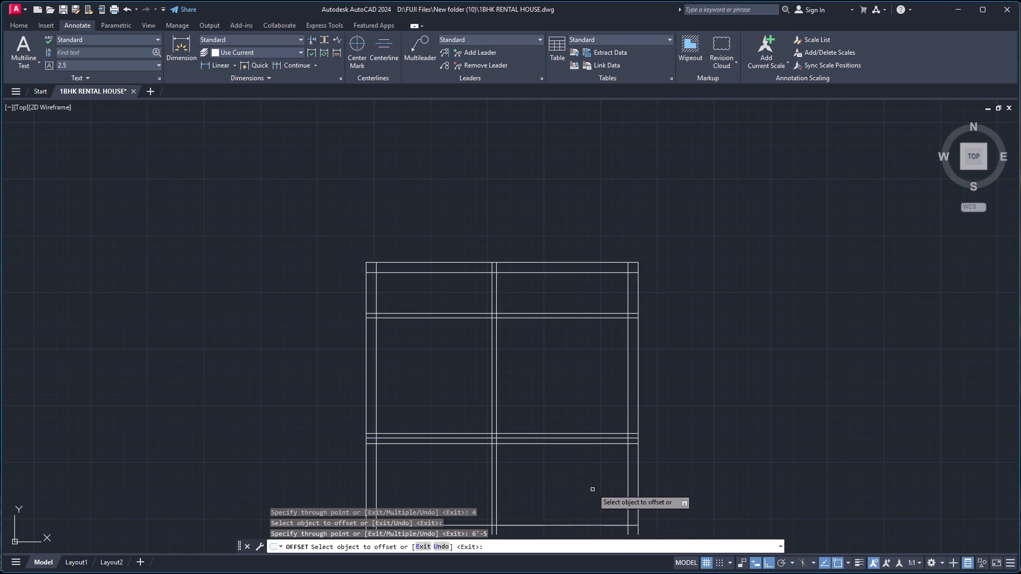
scroll(593, 487, "down", 3)
scroll(582, 510, "up", 5)
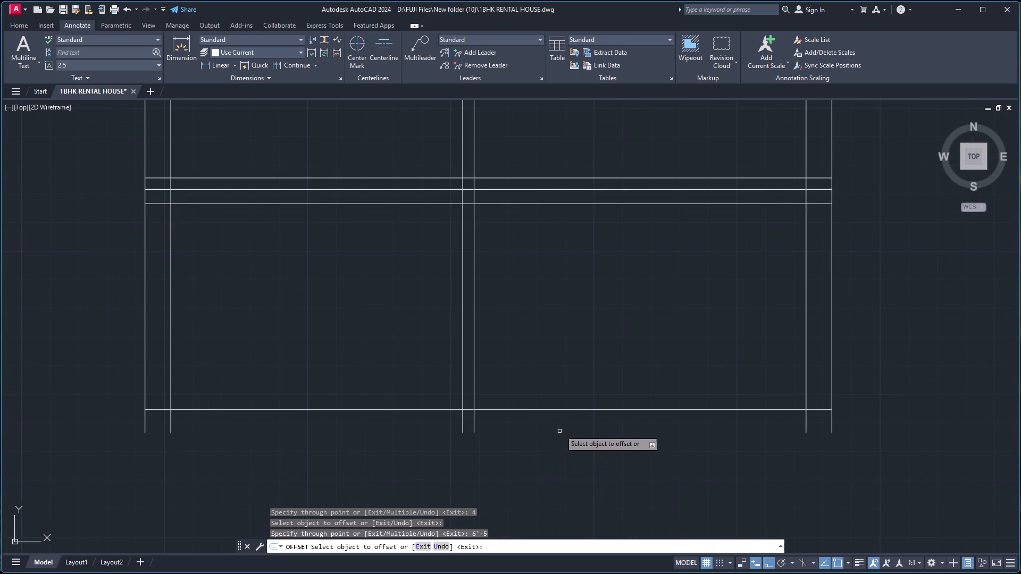
left_click(578, 409)
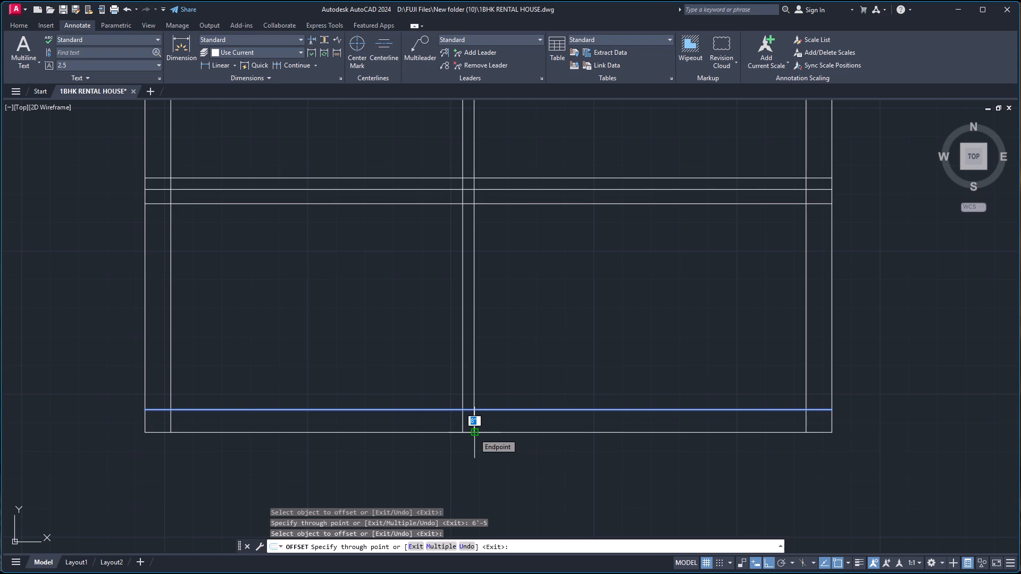
key("Escape")
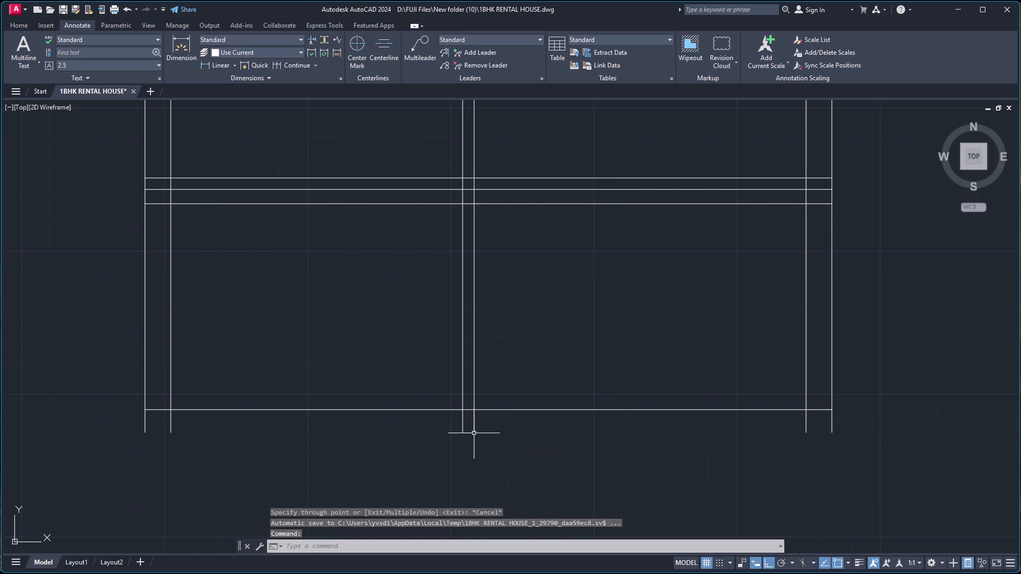
Check the room widths and heights with the Quick measure tool.
scroll(550, 167, "down", 4)
scroll(594, 116, "down", 1)
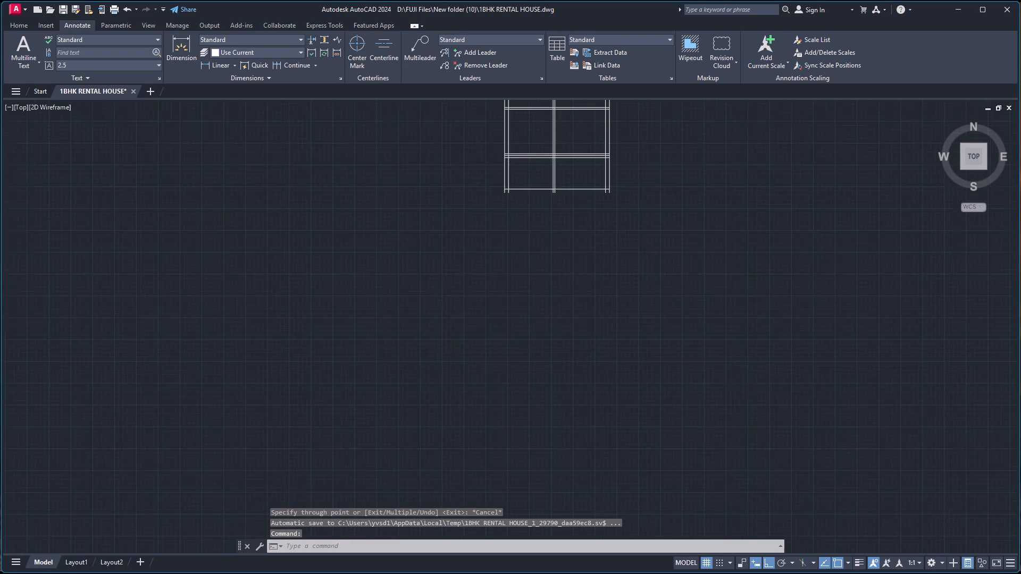
scroll(593, 107, "up", 4)
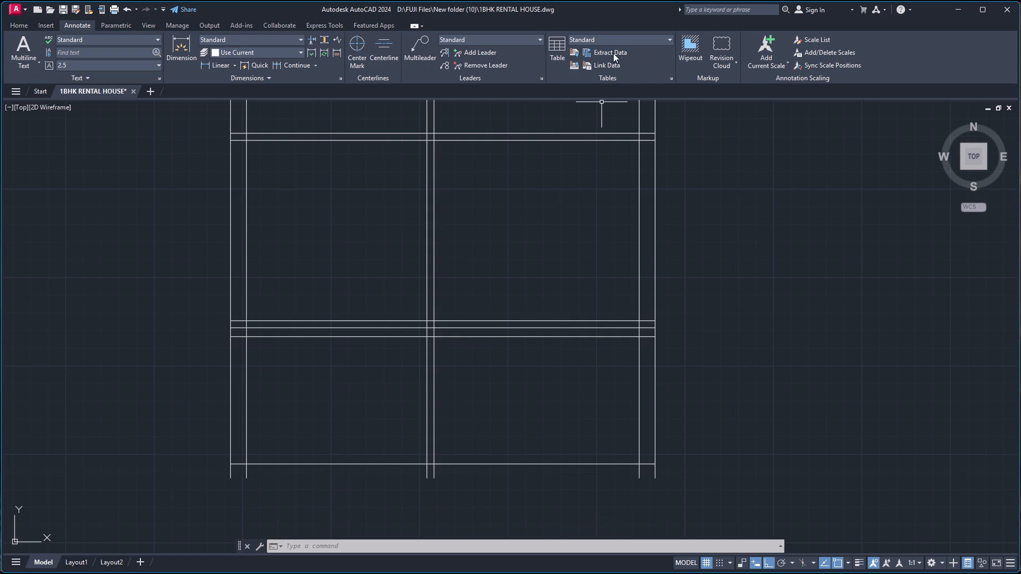
left_click(15, 23)
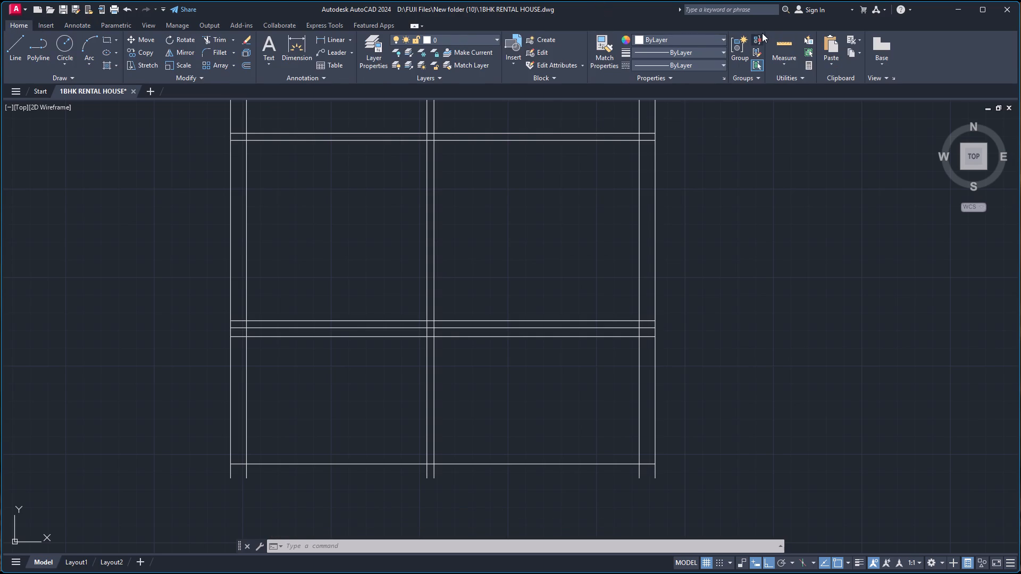
left_click(778, 42)
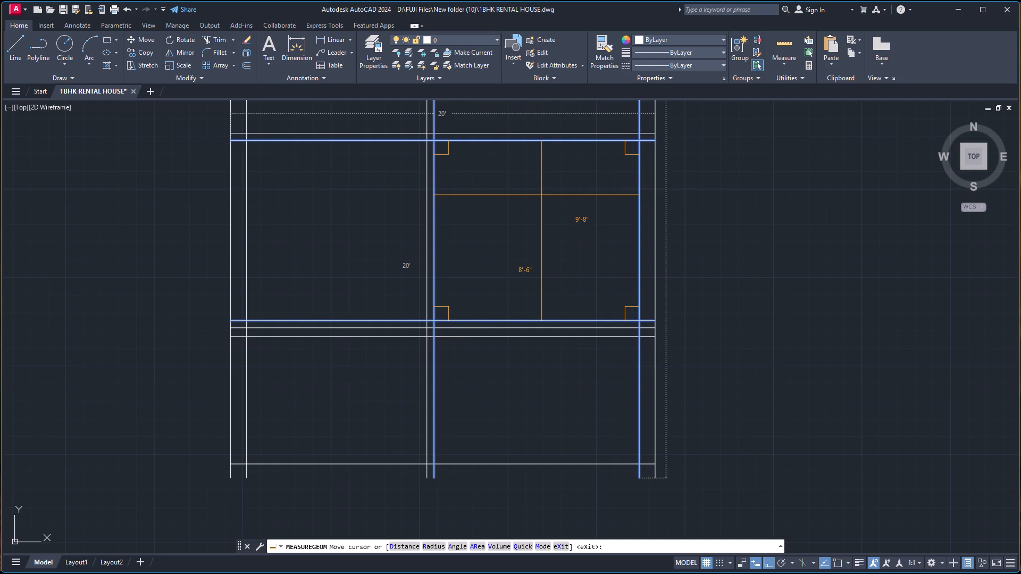
scroll(529, 218, "down", 2)
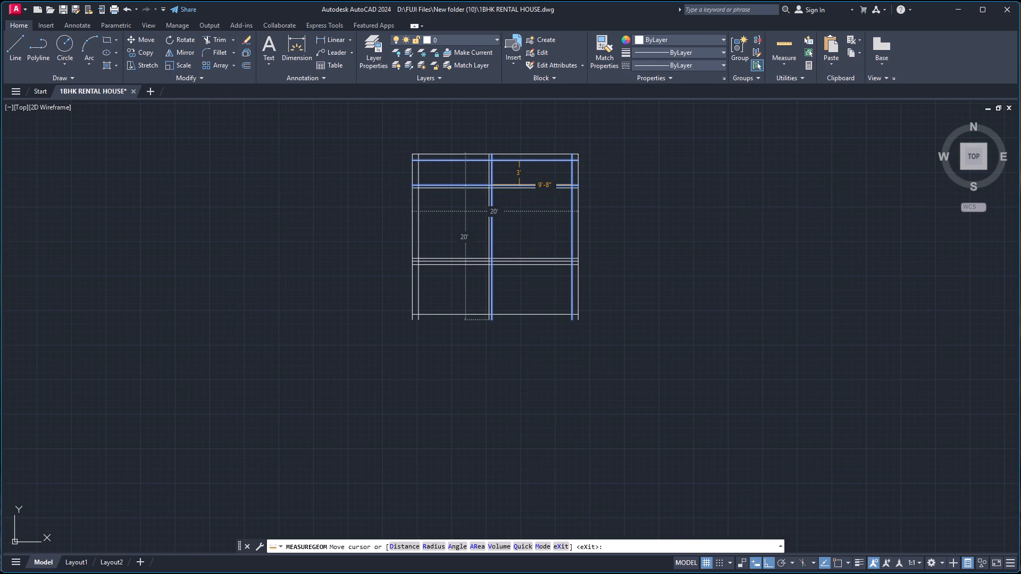
key("Escape")
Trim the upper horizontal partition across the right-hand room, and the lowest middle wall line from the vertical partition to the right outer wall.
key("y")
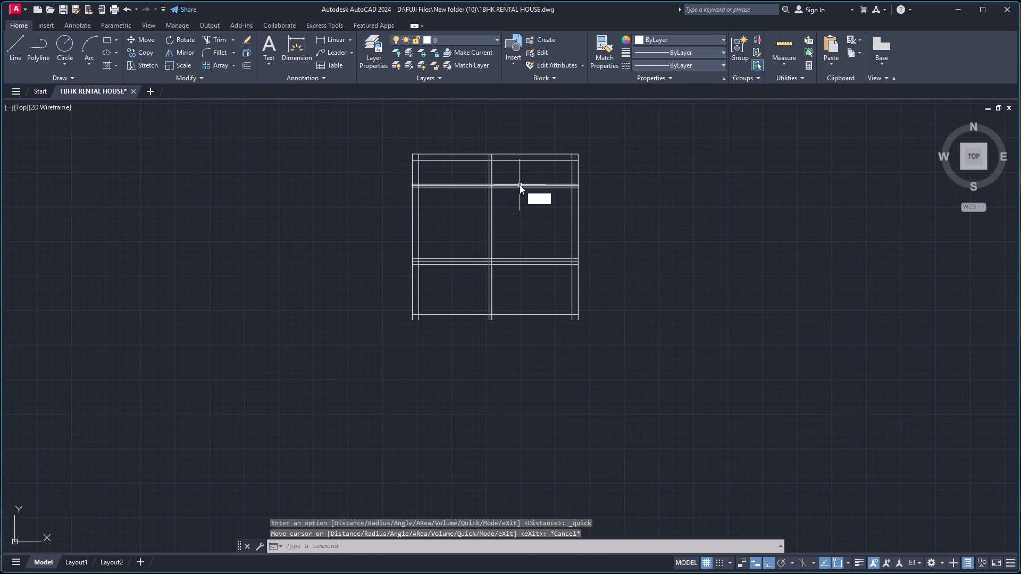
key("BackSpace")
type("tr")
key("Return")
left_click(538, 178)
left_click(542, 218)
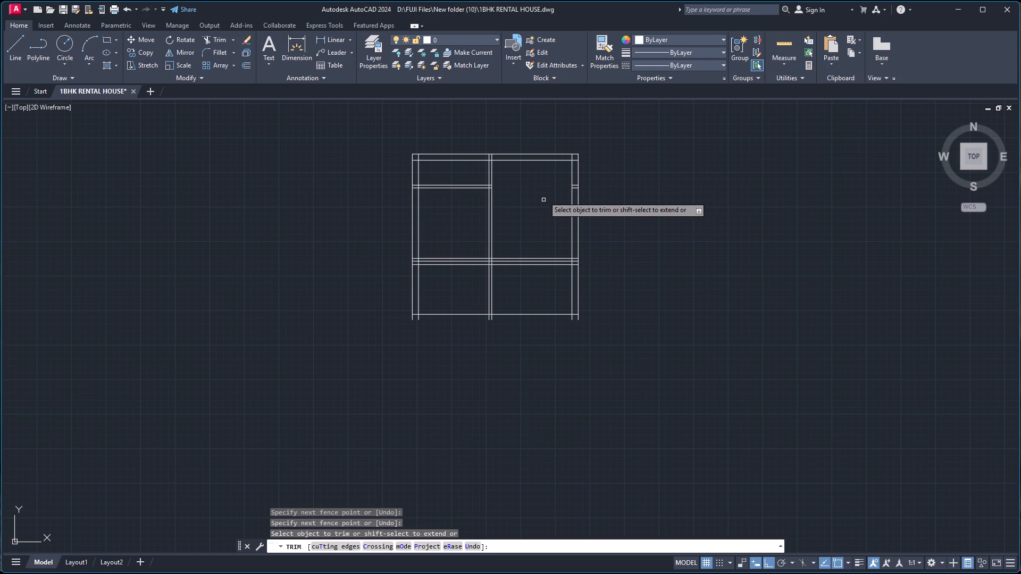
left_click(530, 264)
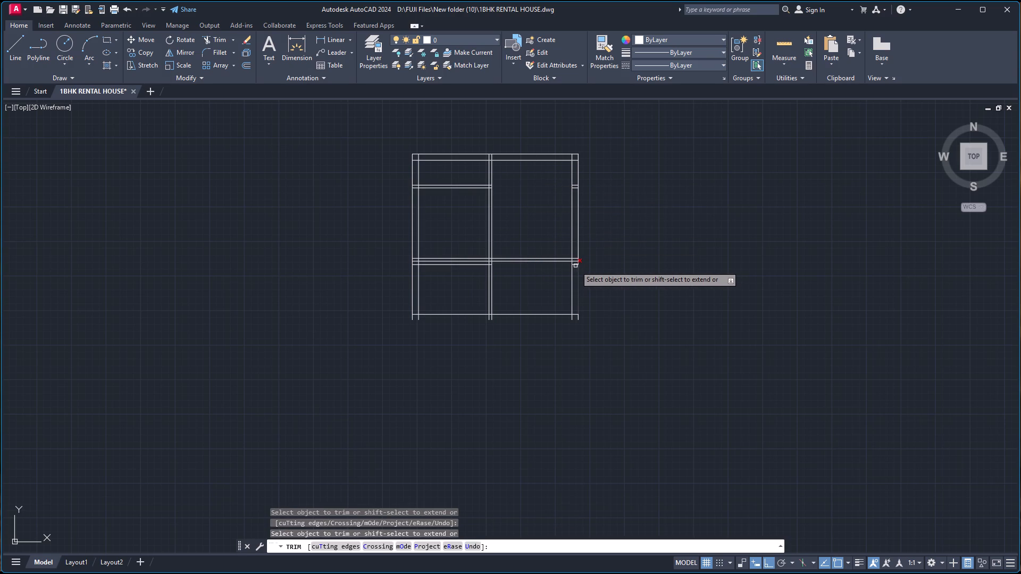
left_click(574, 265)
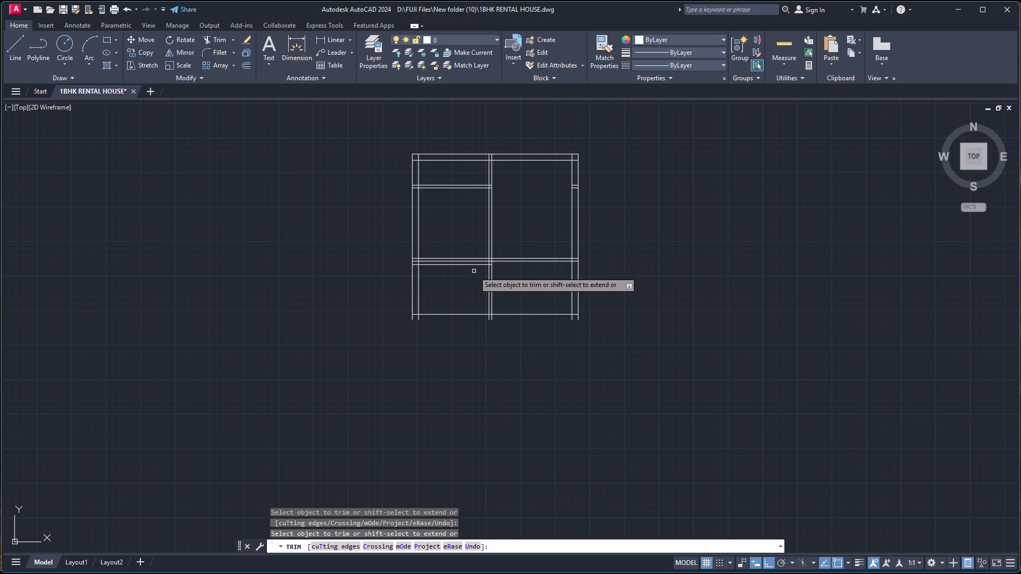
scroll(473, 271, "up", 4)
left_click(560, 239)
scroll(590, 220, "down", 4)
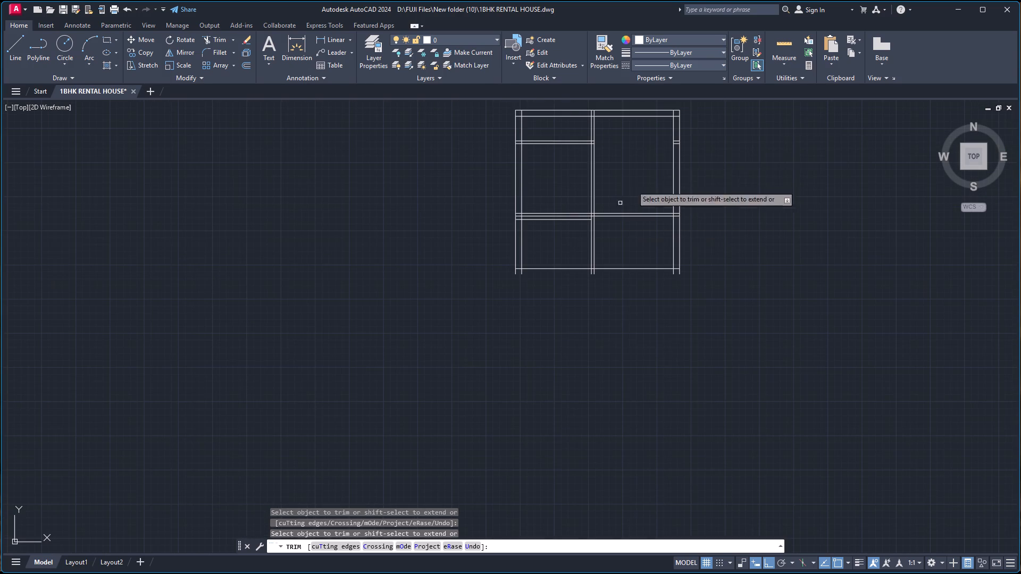
Check the dimensions of the left-hand middle room with the Quick measure tool.
left_click(783, 49)
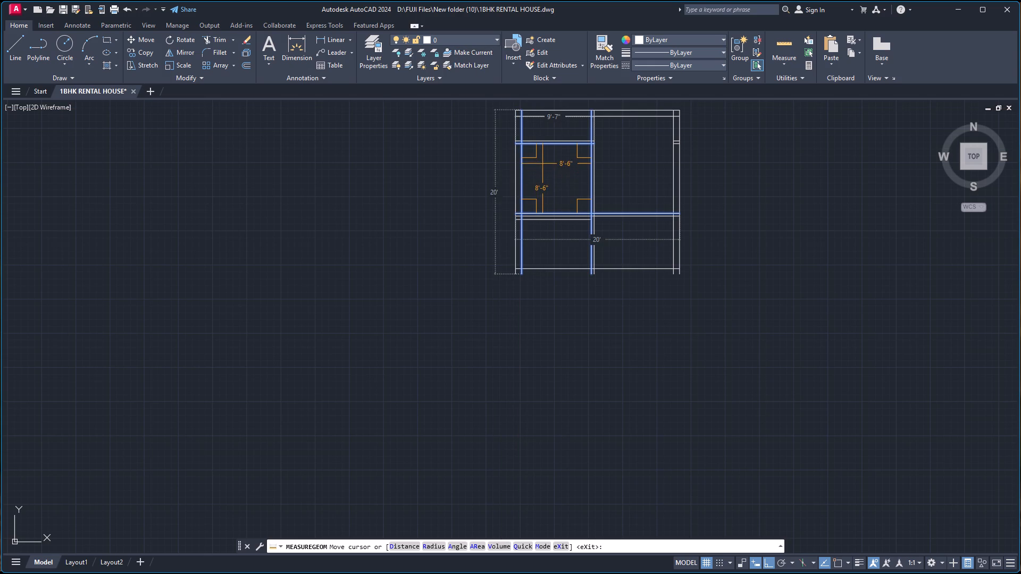
key("Escape")
scroll(552, 189, "up", 3)
scroll(556, 192, "down", 2)
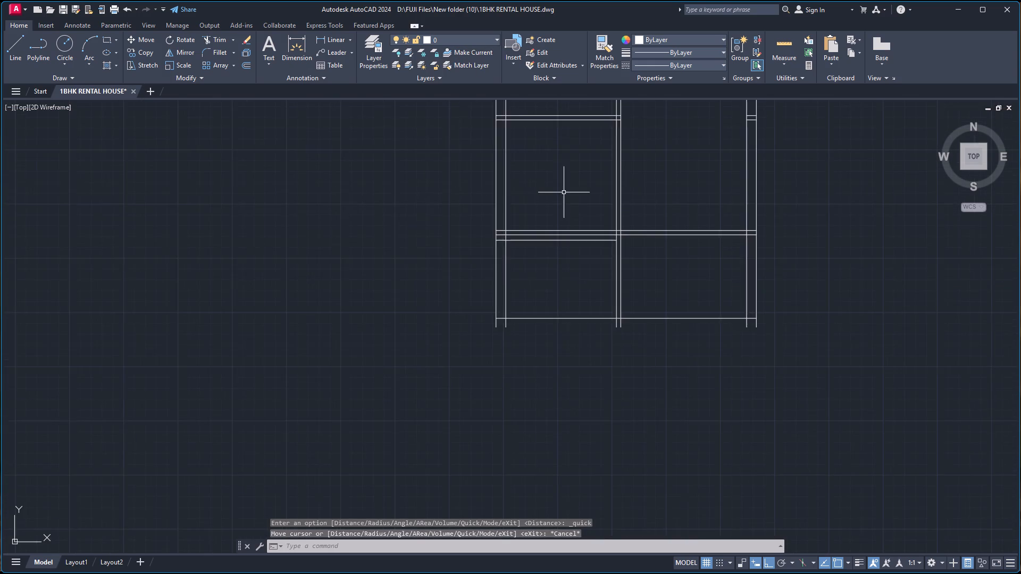
scroll(564, 192, "down", 1)
scroll(578, 174, "up", 1)
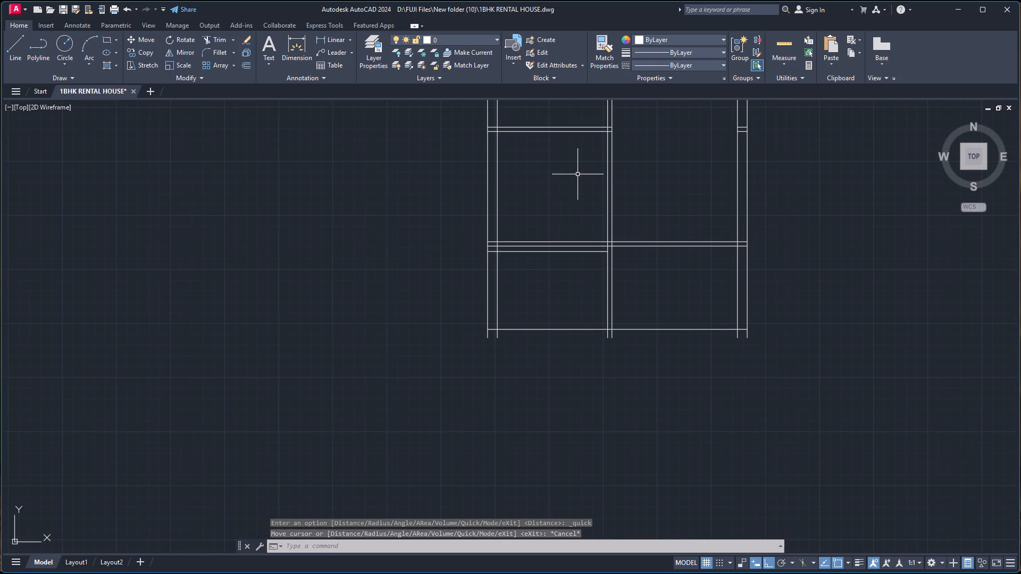
scroll(587, 172, "down", 1)
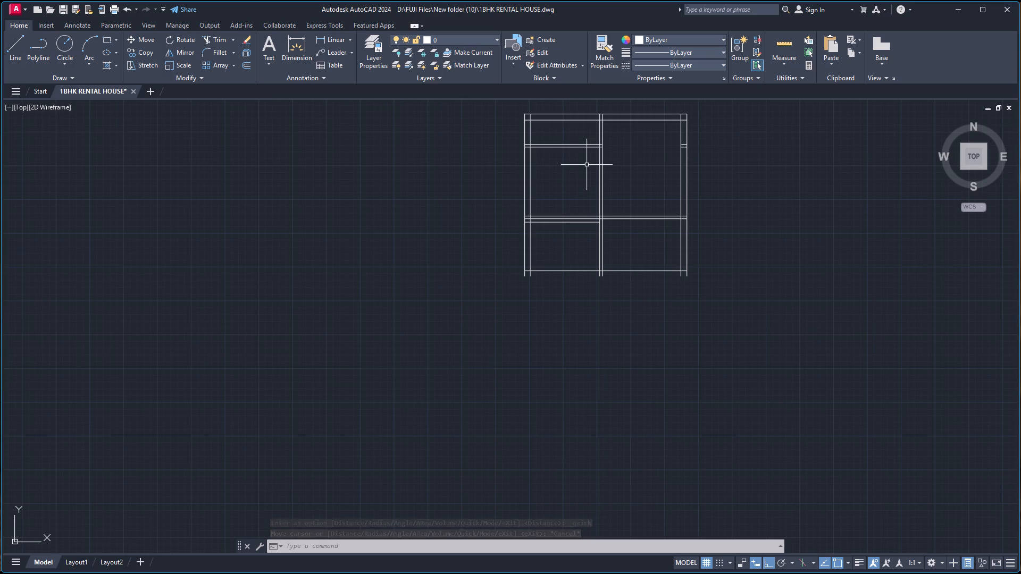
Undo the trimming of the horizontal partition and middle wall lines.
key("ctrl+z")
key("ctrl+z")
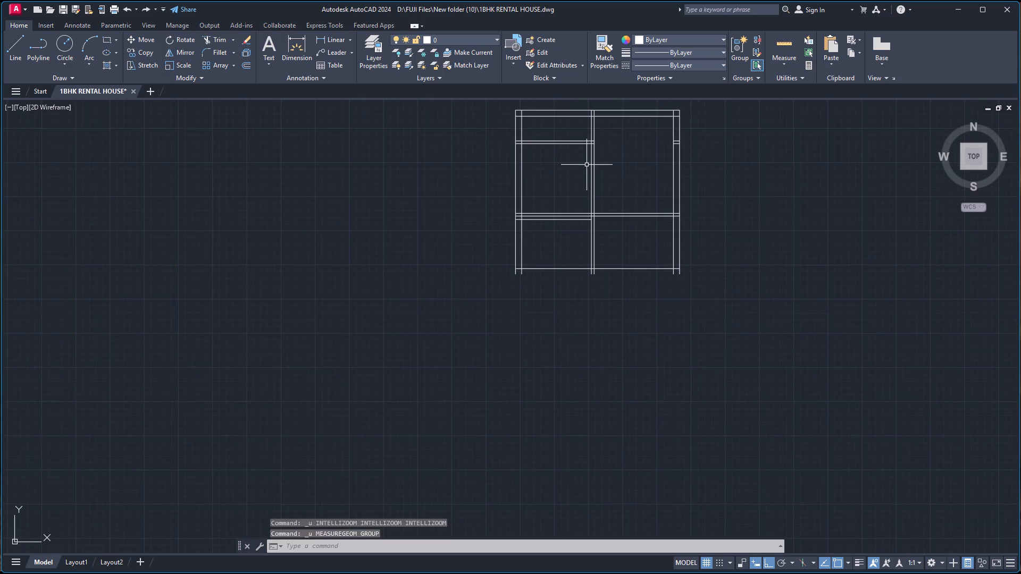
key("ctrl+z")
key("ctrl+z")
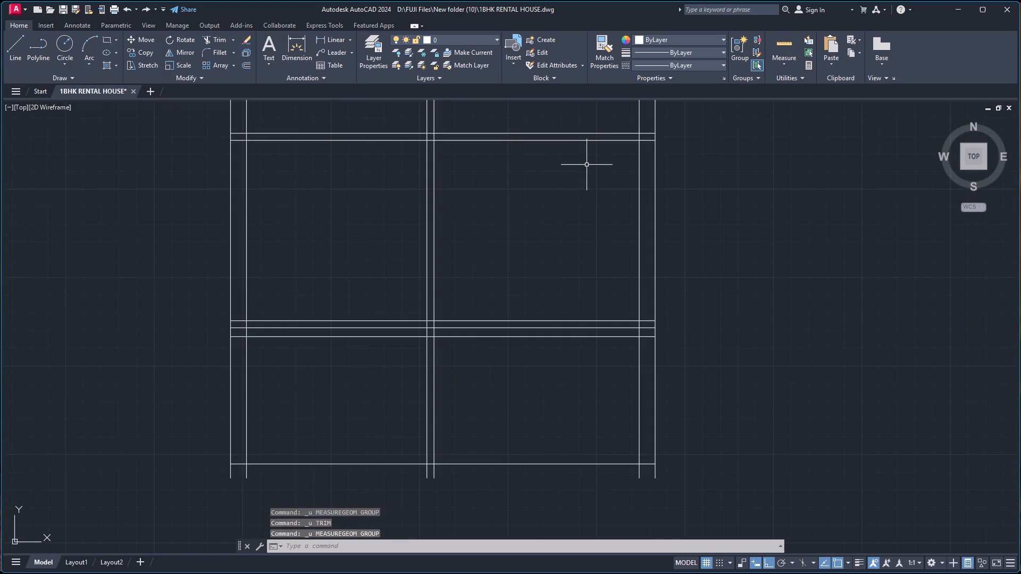
Delete the three closely spaced horizontal wall lines below the middle rooms.
left_click(585, 279)
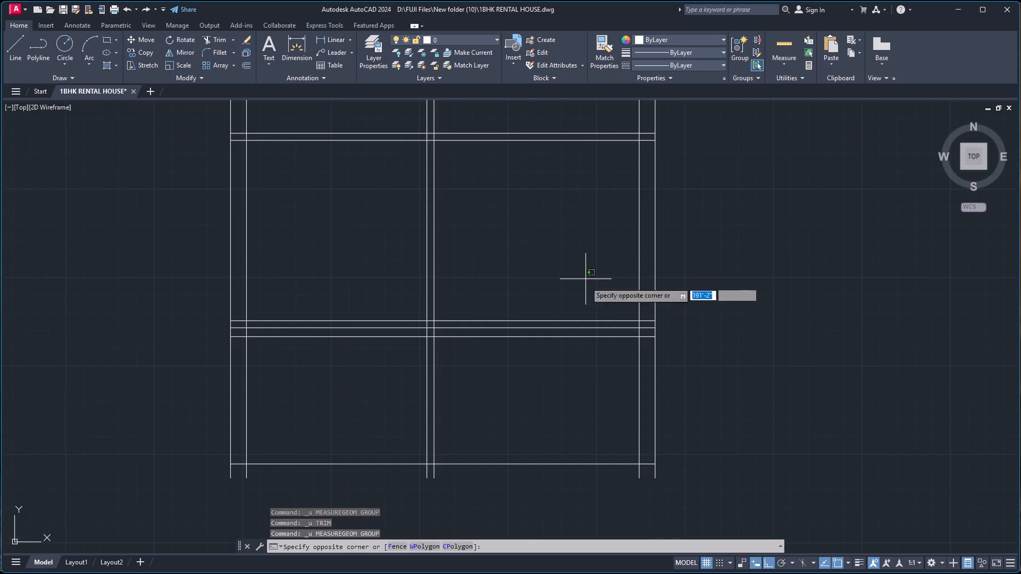
left_click(583, 367)
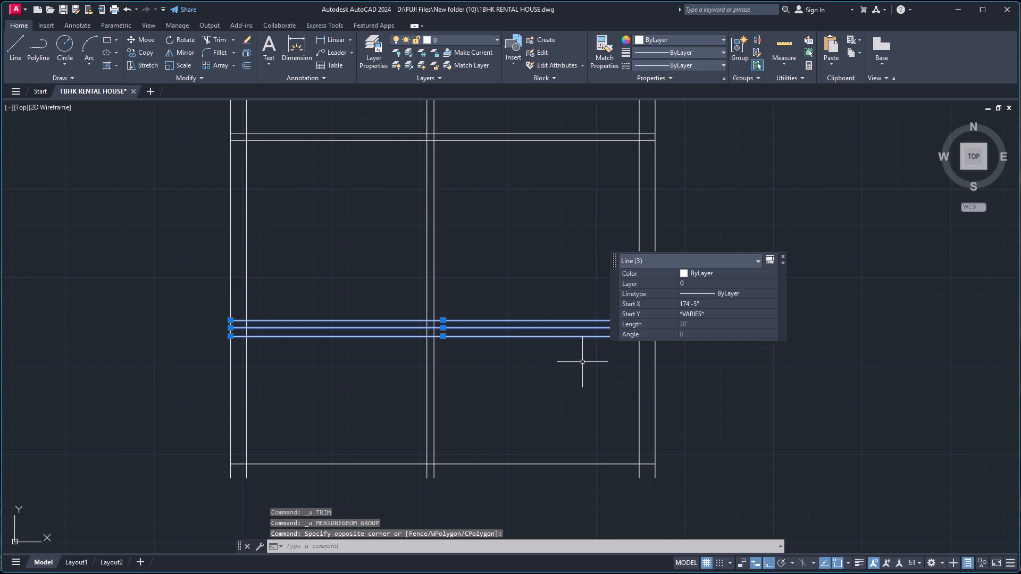
key("Delete")
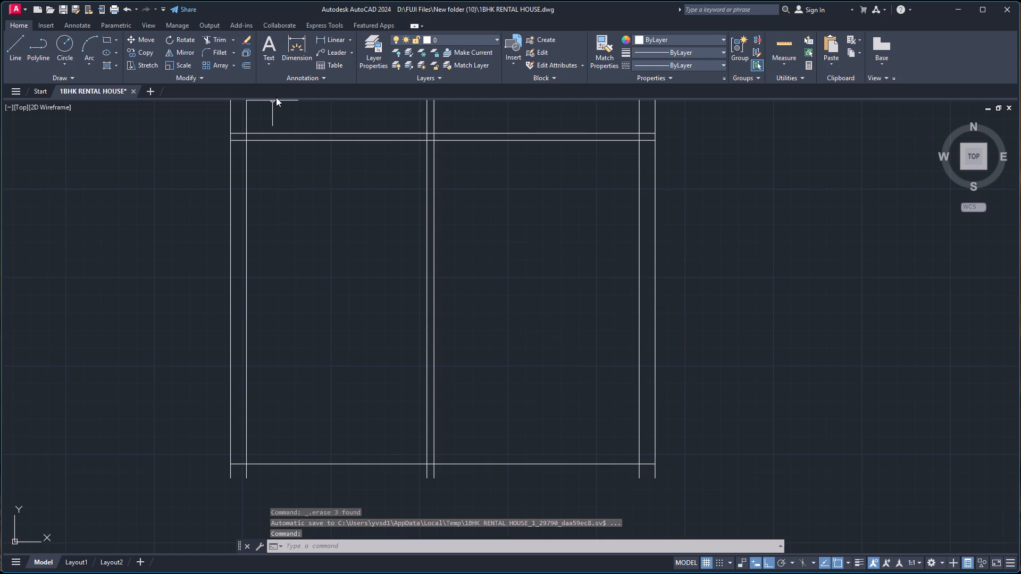
Offset the lower line of the upper horizontal partition 8'-5" downward to set the middle rooms' lower edge.
key("o")
key("Return")
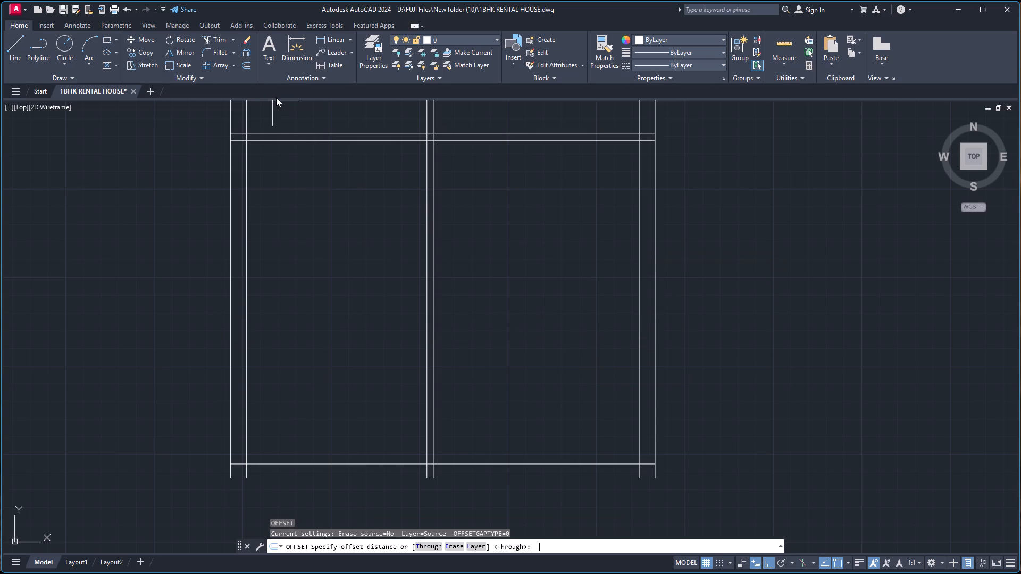
key("Return")
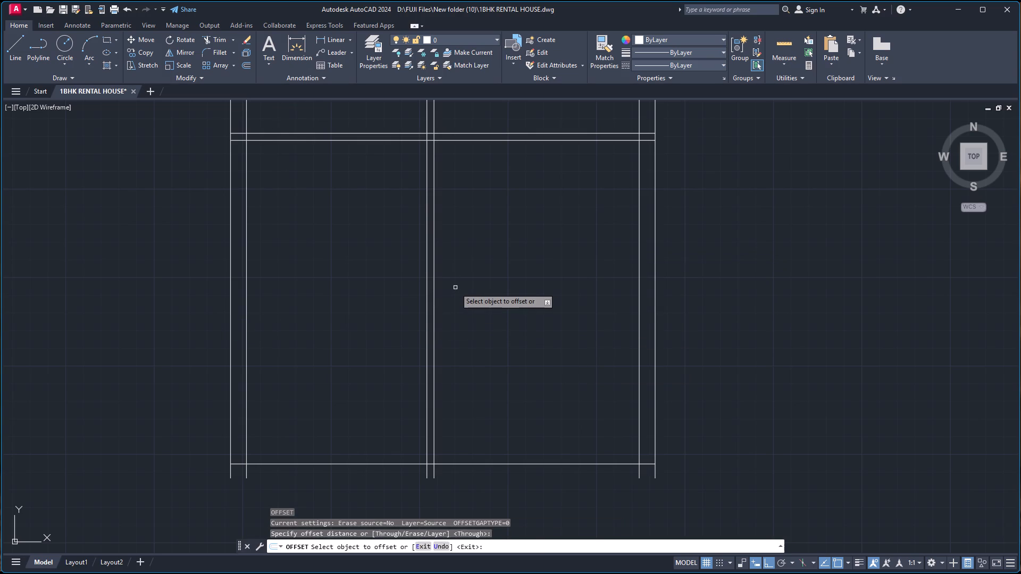
left_click(331, 141)
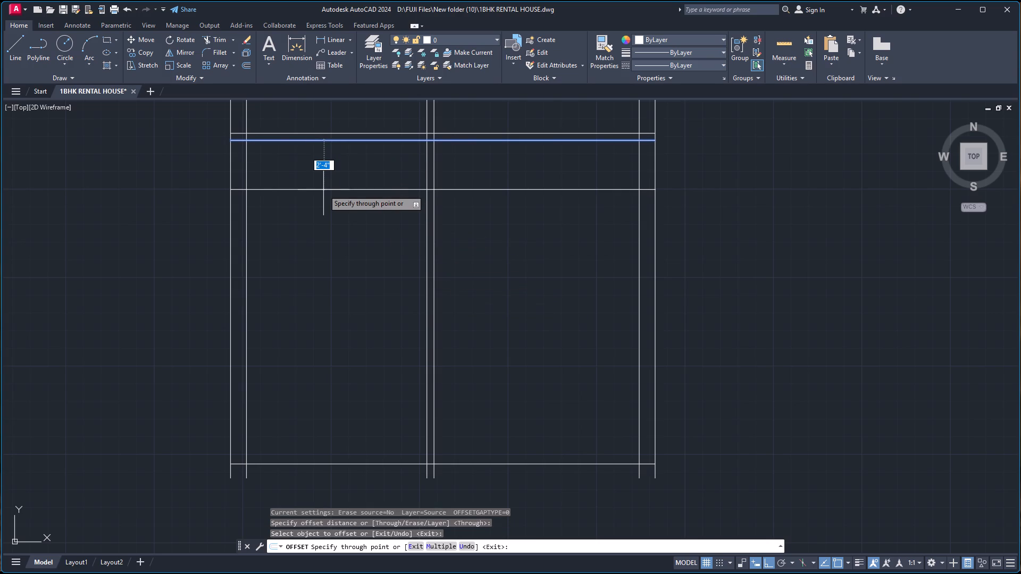
type("8'-")
key("5")
key("Return")
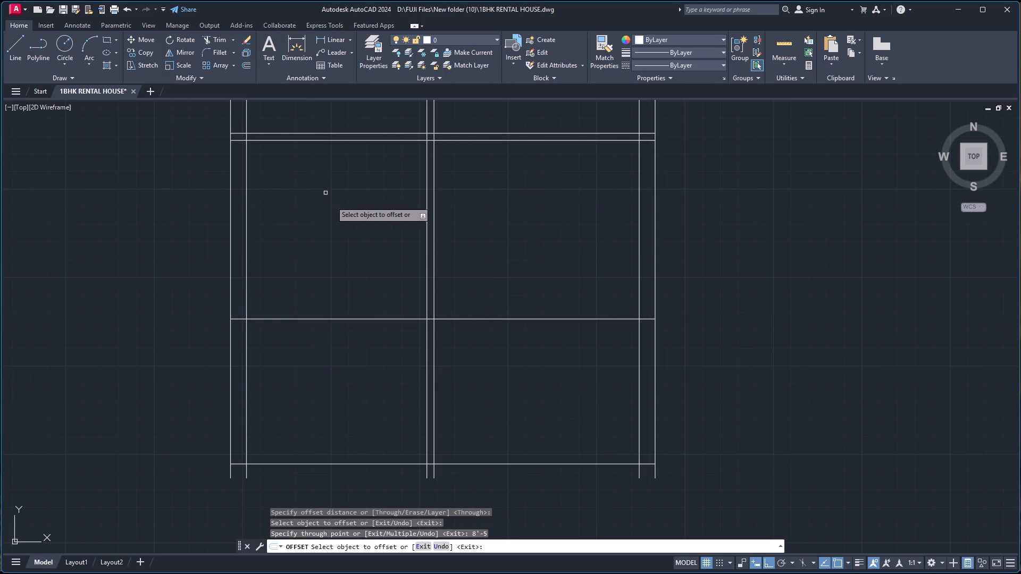
Offset the middle rooms' lower edge line 9" and 4" downward to form the two wall thicknesses.
left_click(358, 319)
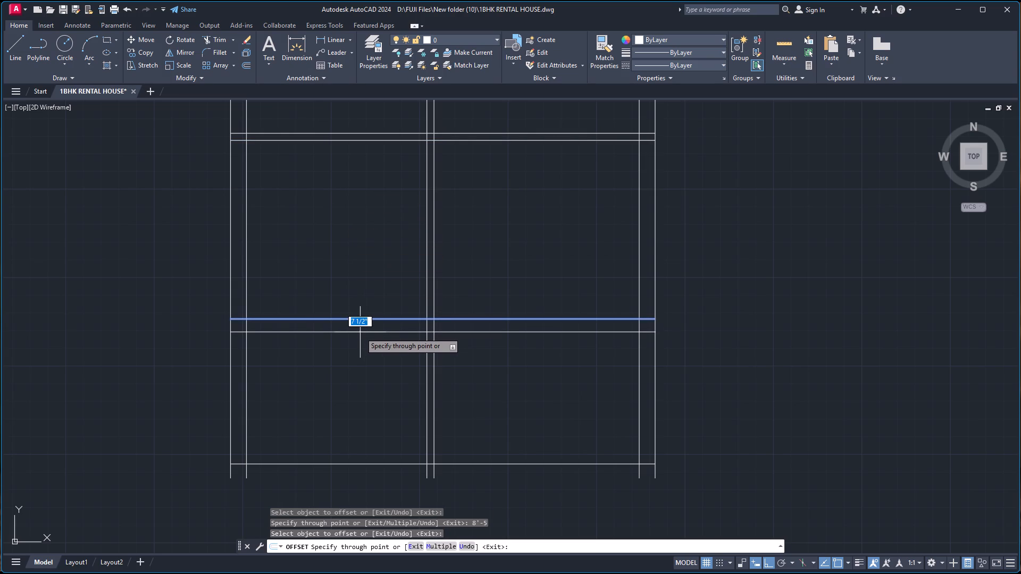
key("9")
key("Return")
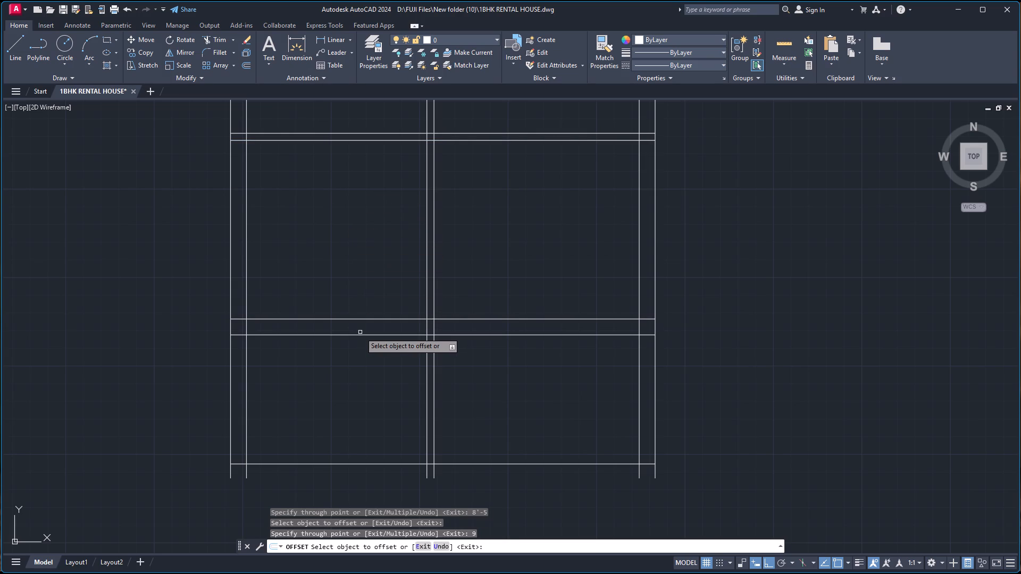
left_click(494, 319)
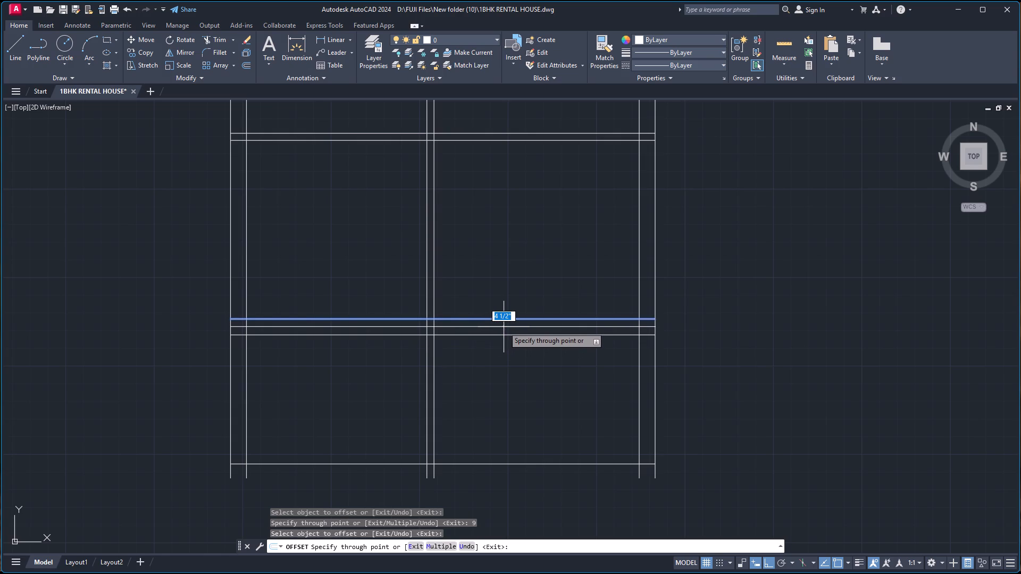
key("4")
key("Return")
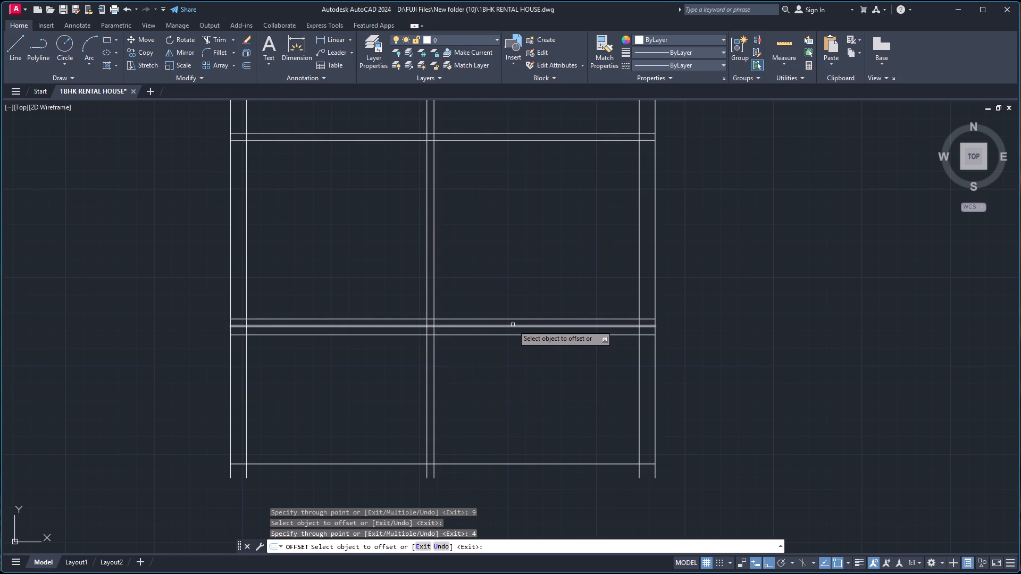
Offset the 4" wall line 6'-5" downward, and offset that new line through the lower ends of the vertical walls.
left_click(513, 325)
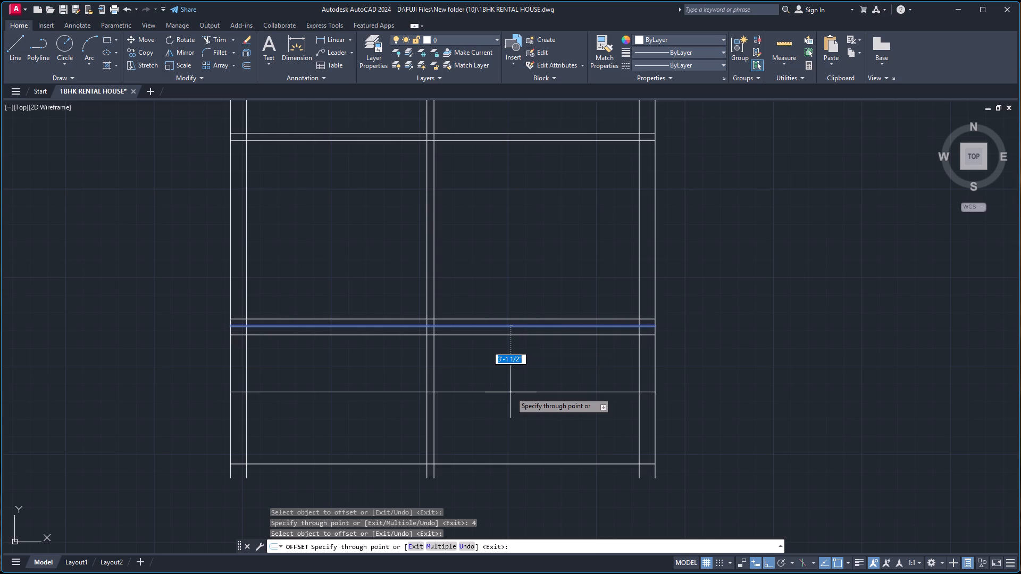
type("6'-5")
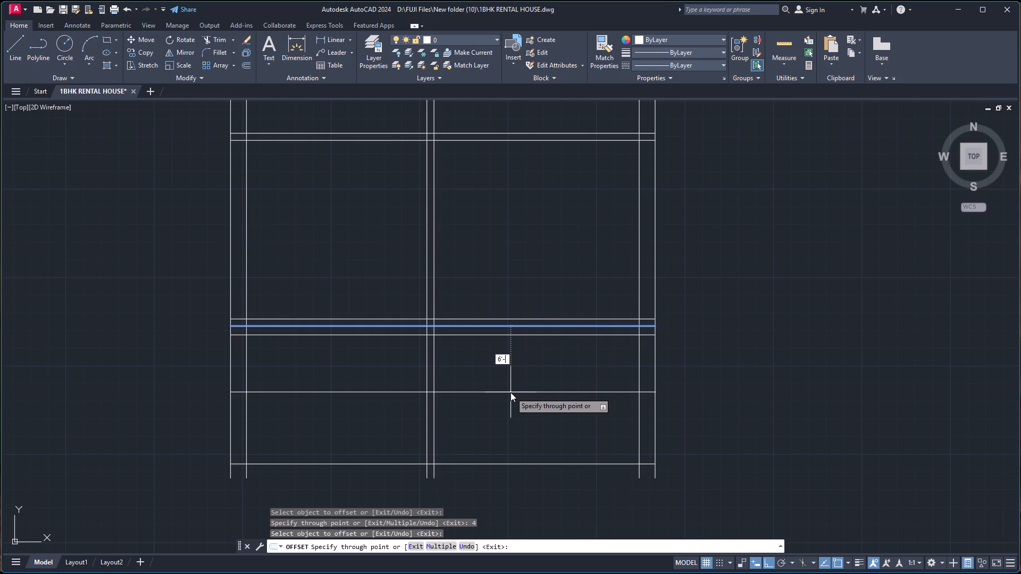
key("Return")
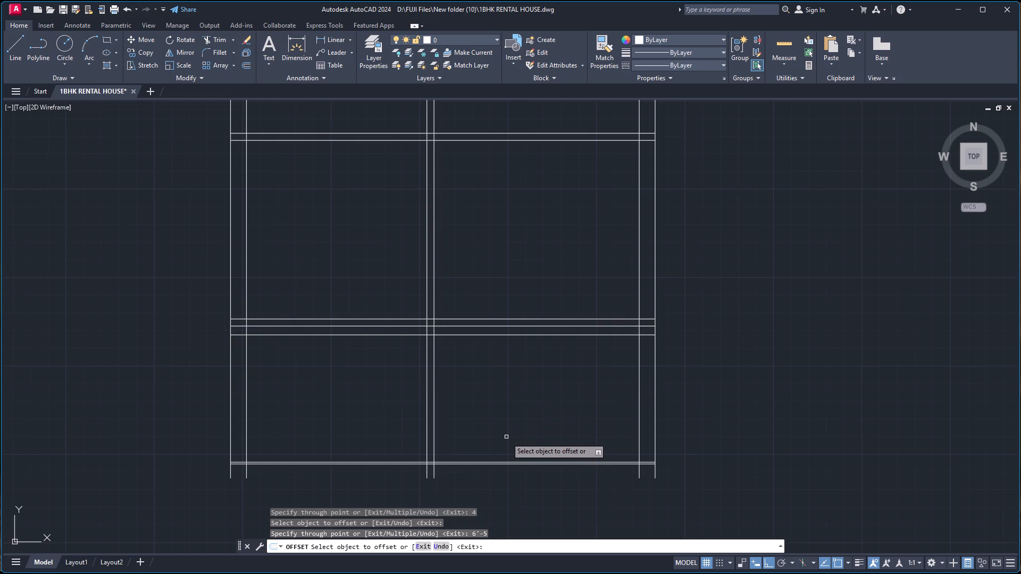
left_click(518, 461)
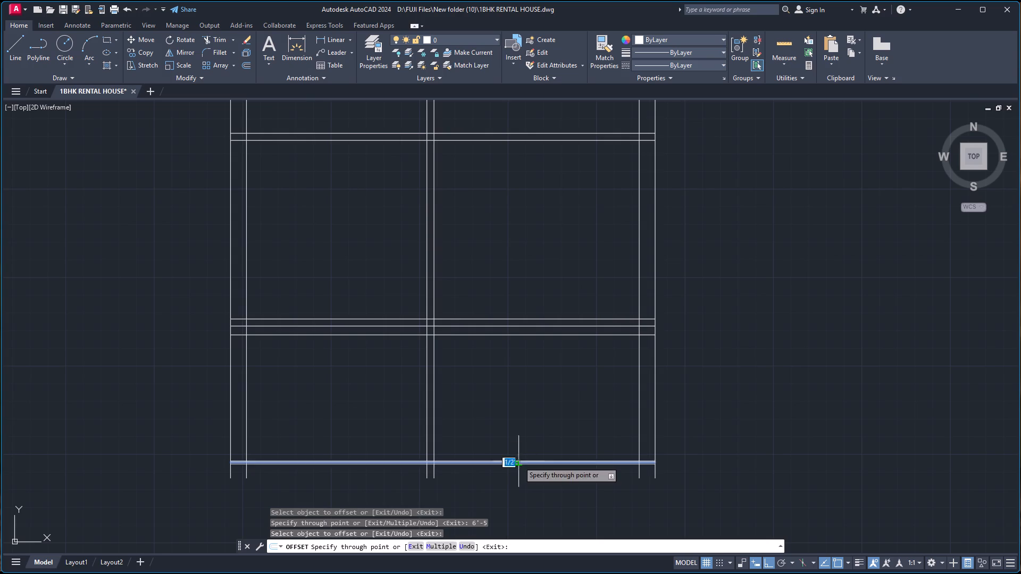
left_click(434, 478)
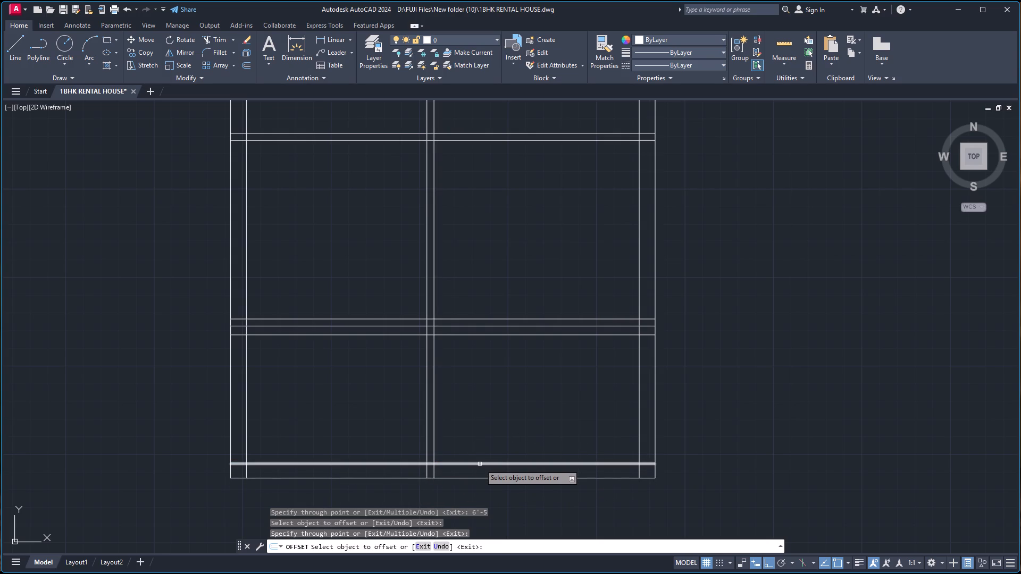
Delete the old bottom wall line lying just below the new inner bottom wall line.
key("Escape")
left_click(480, 464)
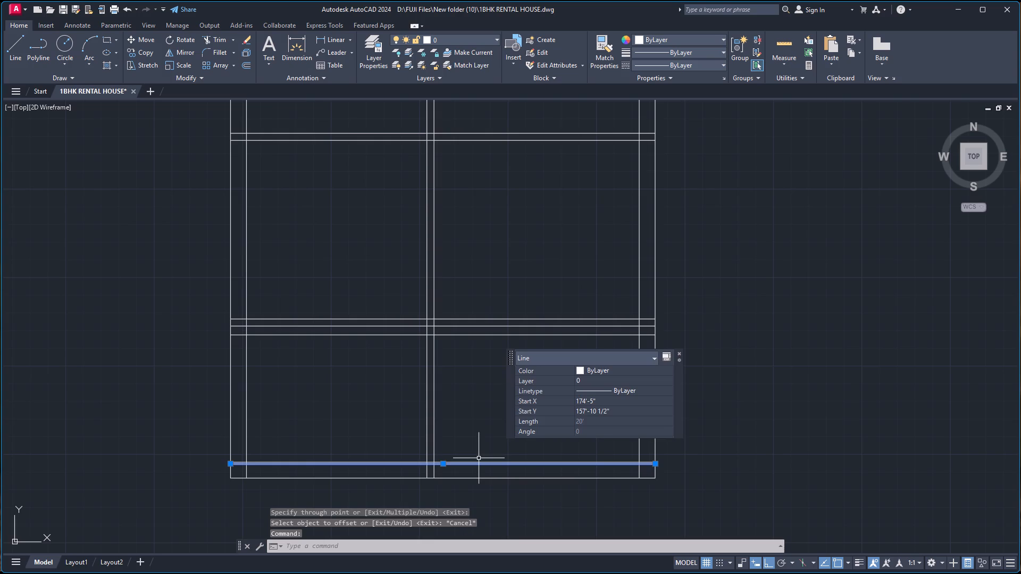
key("Delete")
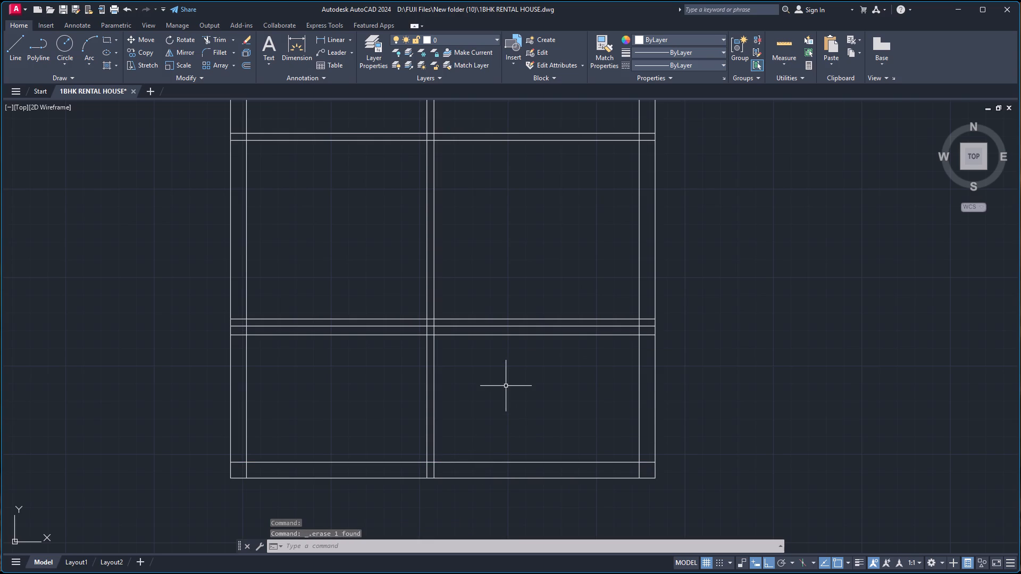
Trim the middle horizontal walls to leave a 9" wall on the left side and a 4" wall on the right, including leftover stubs.
type("tr")
key("Return")
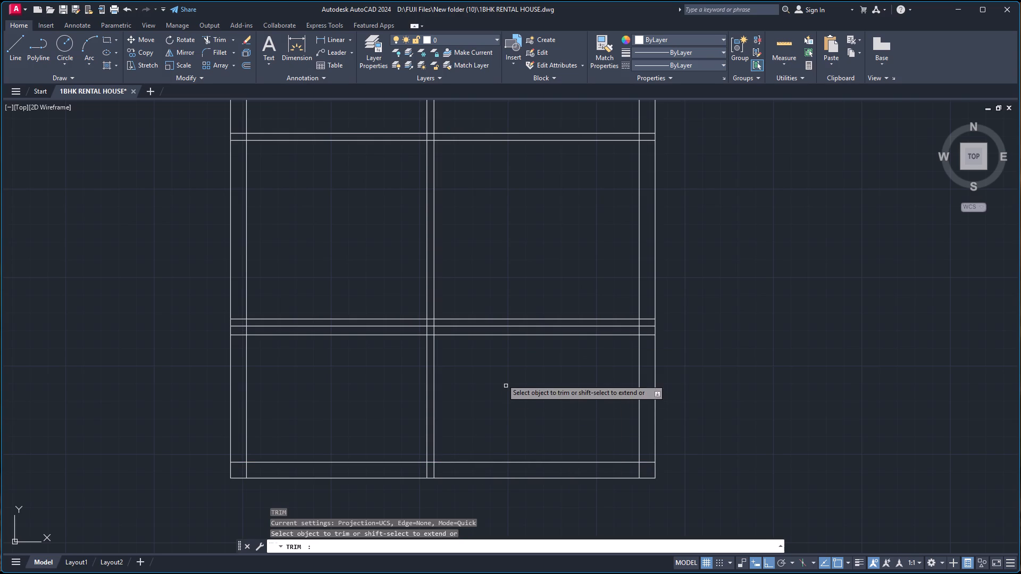
left_click(506, 334)
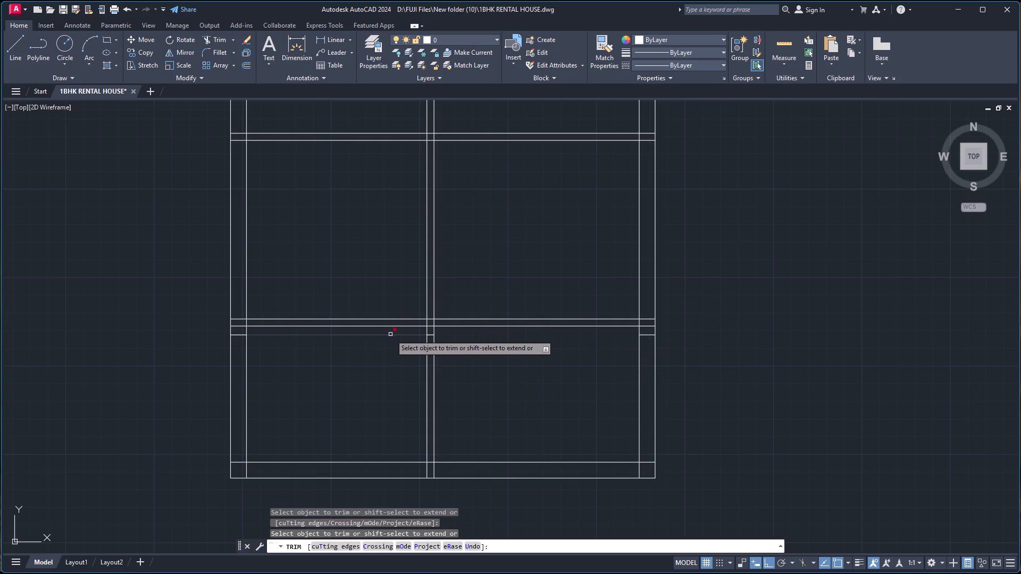
left_click(394, 327)
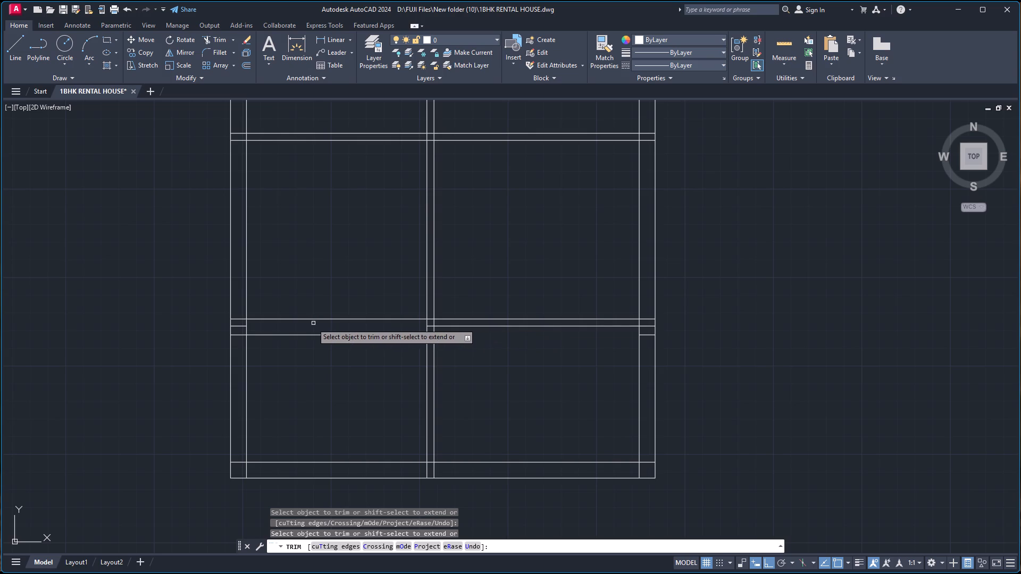
scroll(408, 325, "up", 2)
left_click(443, 332)
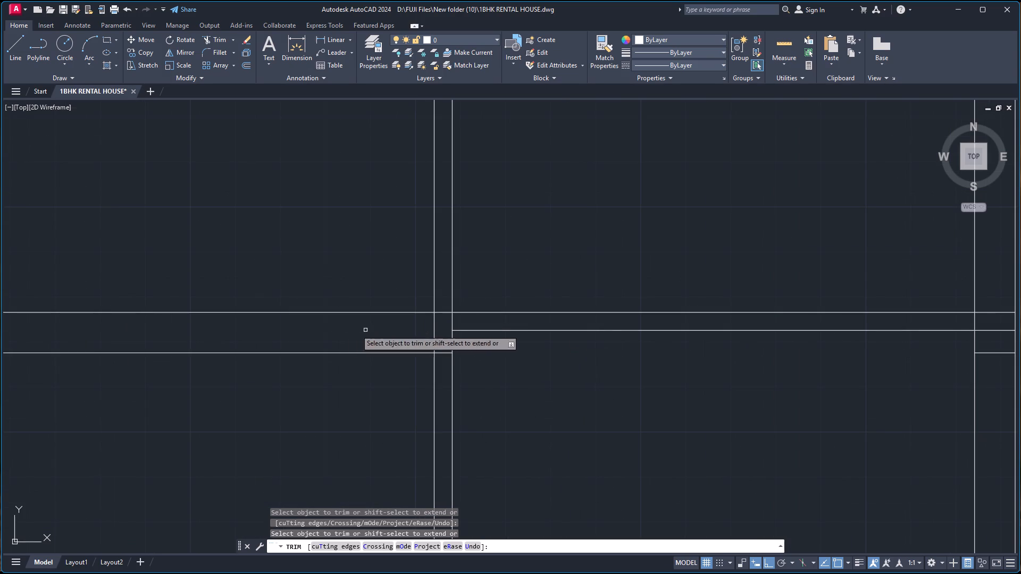
scroll(323, 330, "down", 4)
scroll(134, 313, "up", 3)
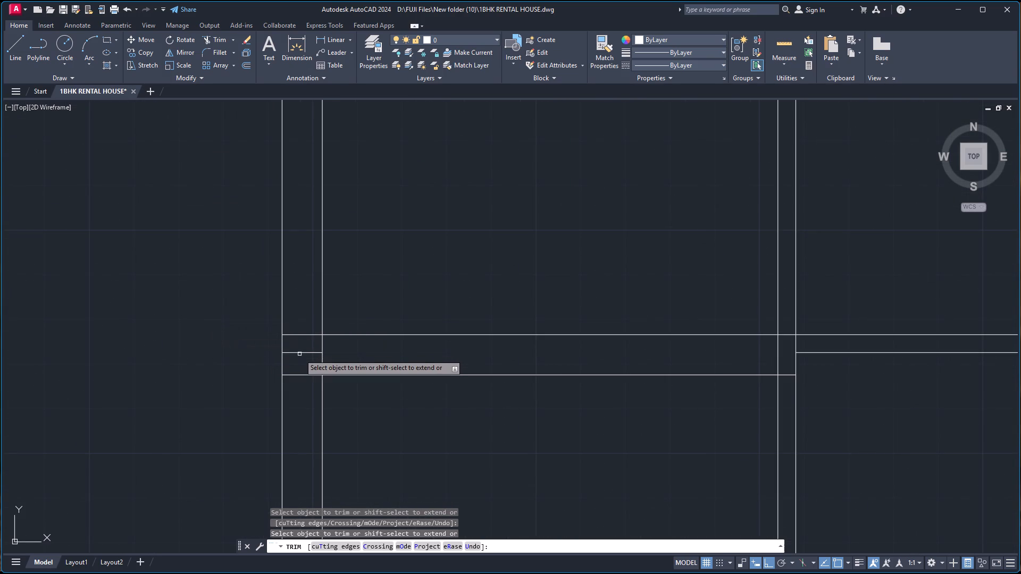
left_click(299, 354)
scroll(392, 350, "down", 5)
scroll(522, 348, "up", 3)
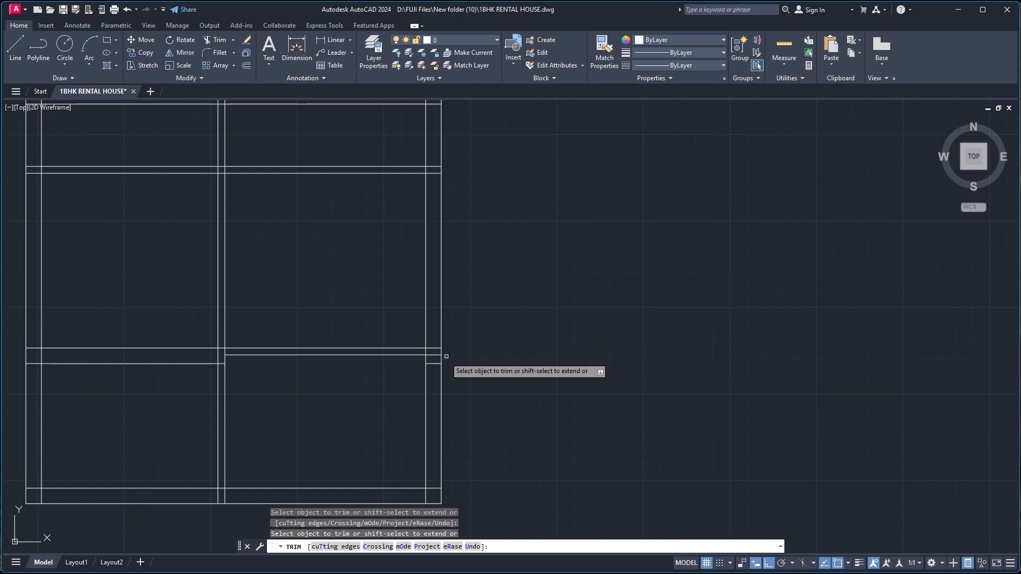
left_click(432, 366)
left_click(435, 361)
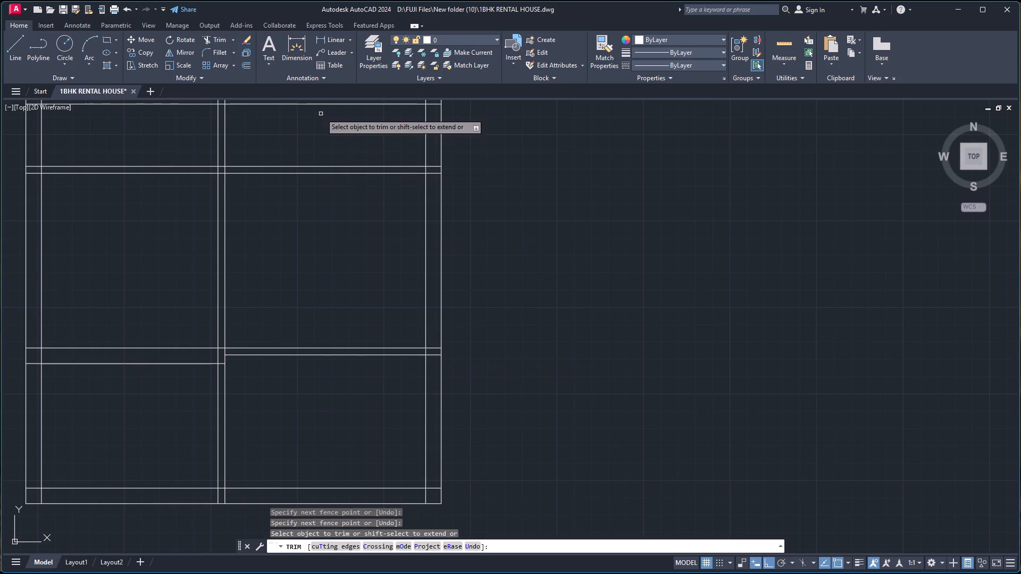
Trim both lines of the upper horizontal partition across the right-hand room and inside the right outer wall.
left_click(338, 150)
left_click(340, 188)
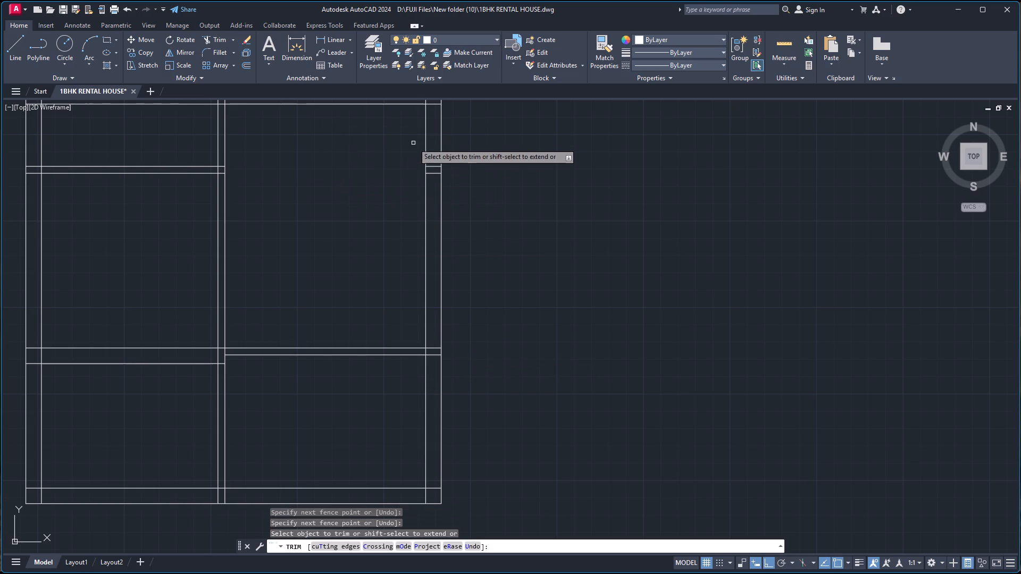
left_click(436, 159)
left_click(433, 184)
Trim the overlapping inner wall lines at the upper-right corner and the vertical partition lines inside the top wall.
scroll(431, 162, "down", 2)
scroll(424, 136, "up", 2)
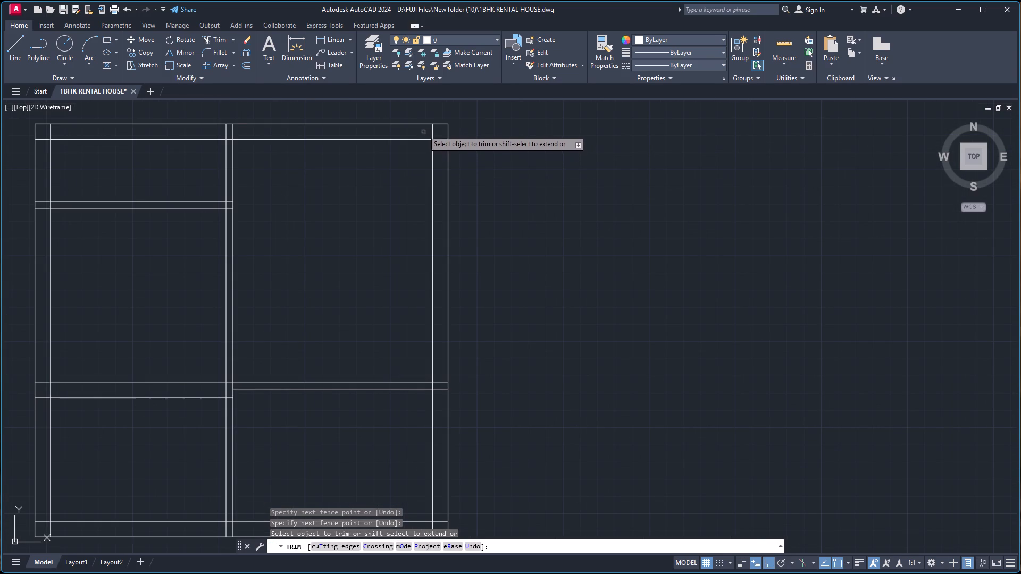
left_click(427, 132)
left_click(444, 146)
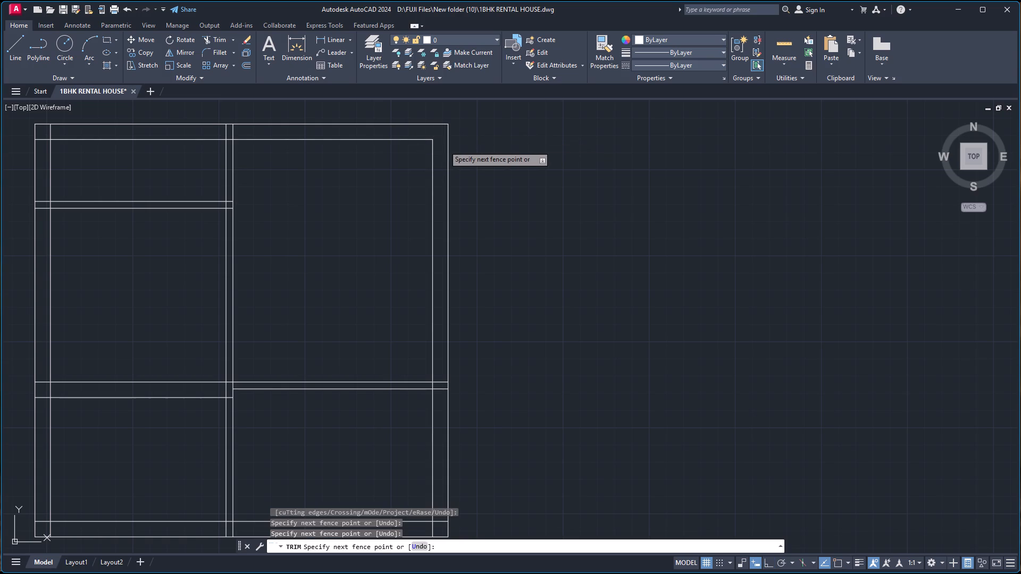
left_click(221, 130)
left_click(260, 136)
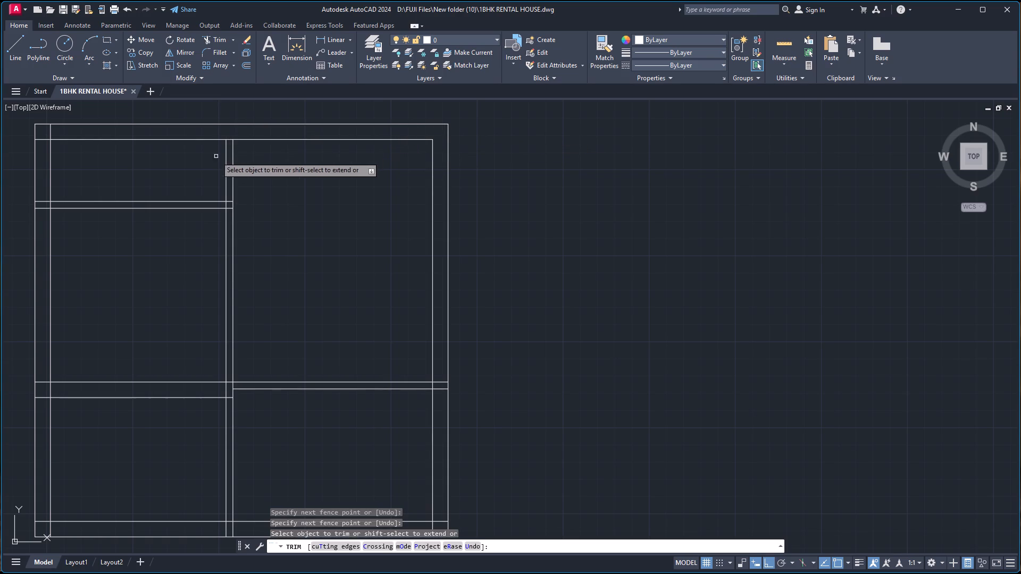
Trim the inner top wall line and both upper horizontal partition lines where they cross the vertical partition.
scroll(217, 155, "up", 3)
scroll(253, 116, "down", 2)
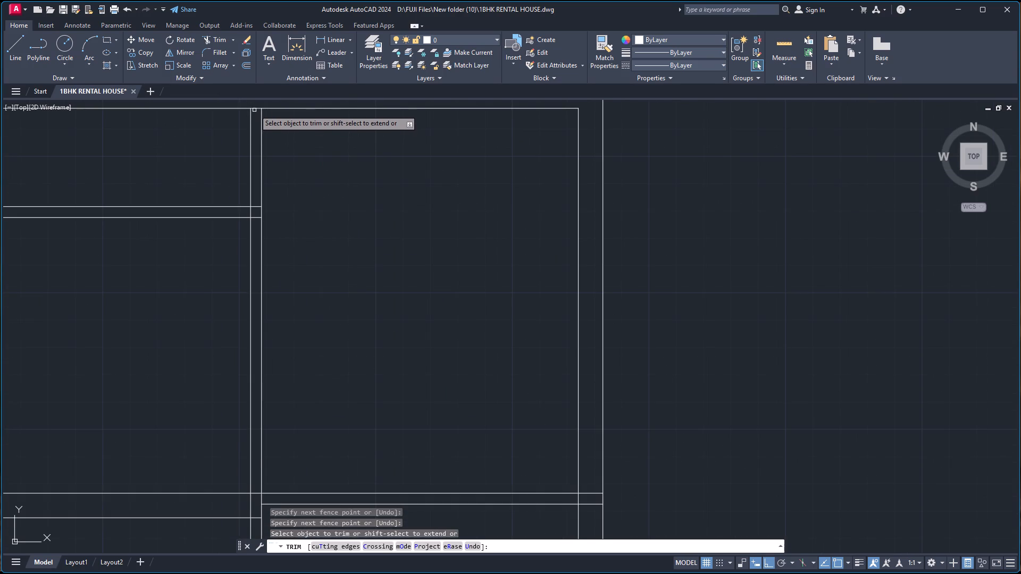
left_click(255, 108)
scroll(241, 120, "down", 3)
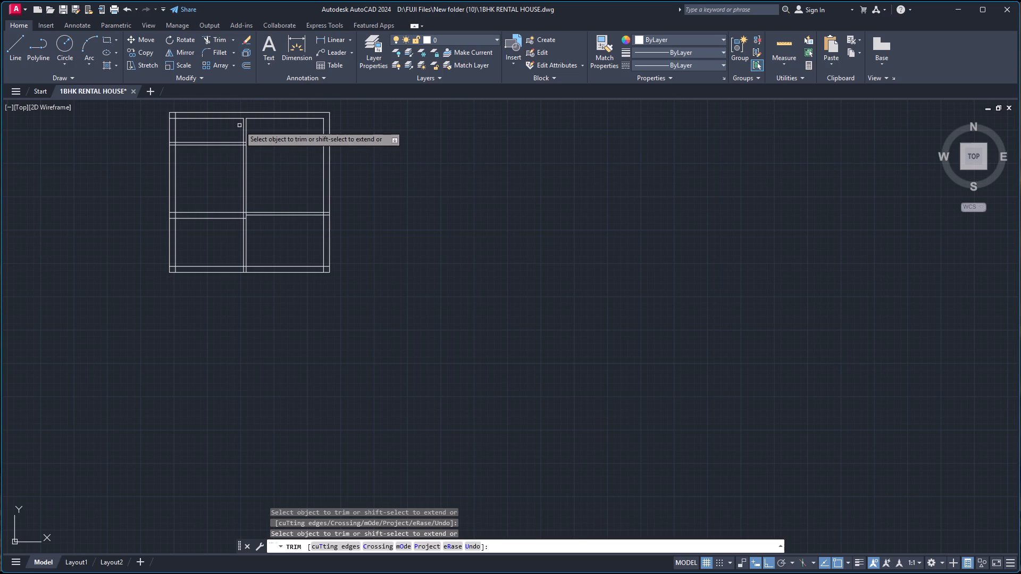
scroll(239, 125, "up", 2)
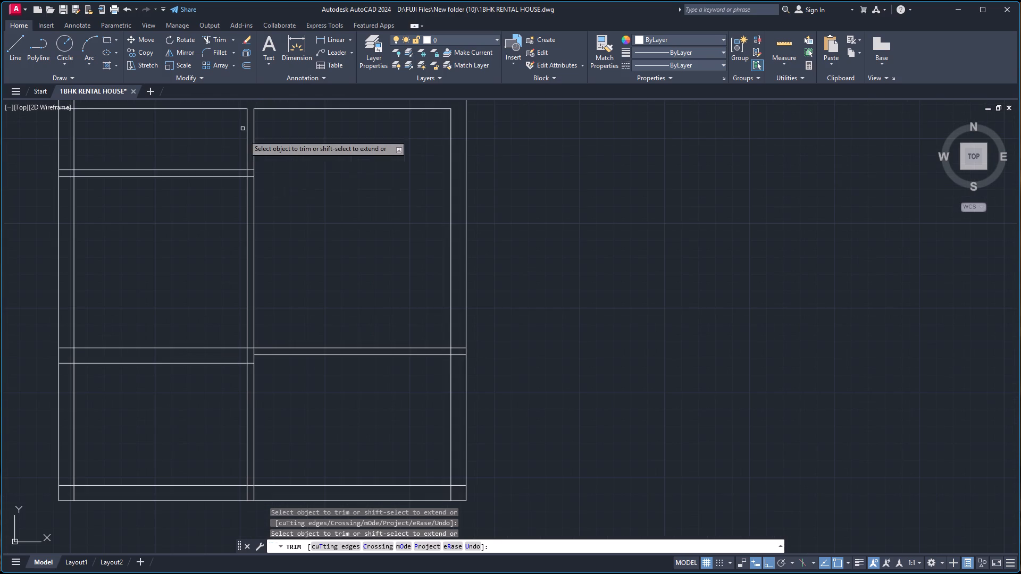
left_click(252, 170)
left_click(251, 175)
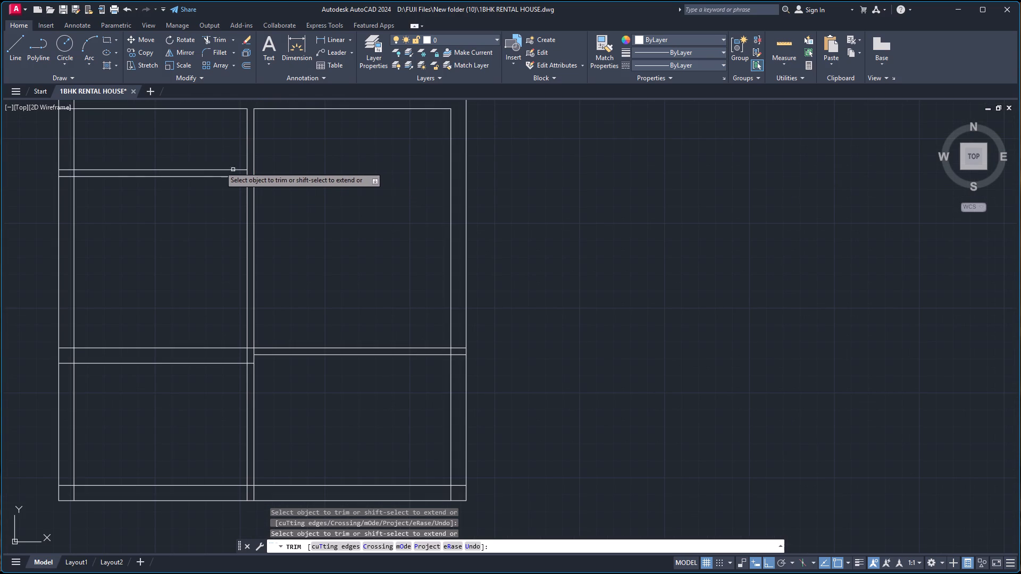
Trim the overlapping inner wall lines at the upper-left corner and the upper partition's two stubs inside the left outer wall.
scroll(118, 149, "down", 2)
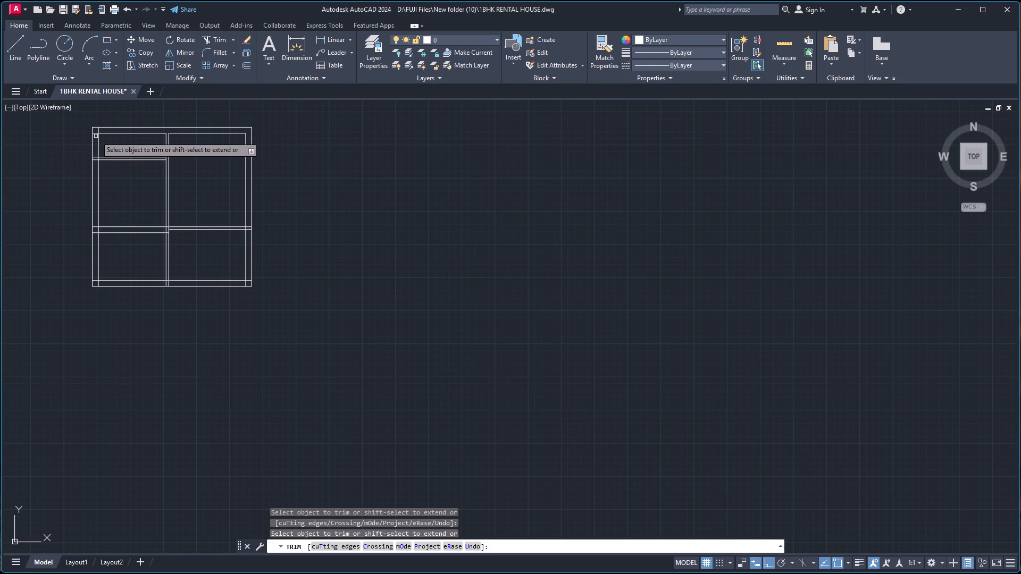
scroll(94, 122, "up", 4)
left_click(130, 183)
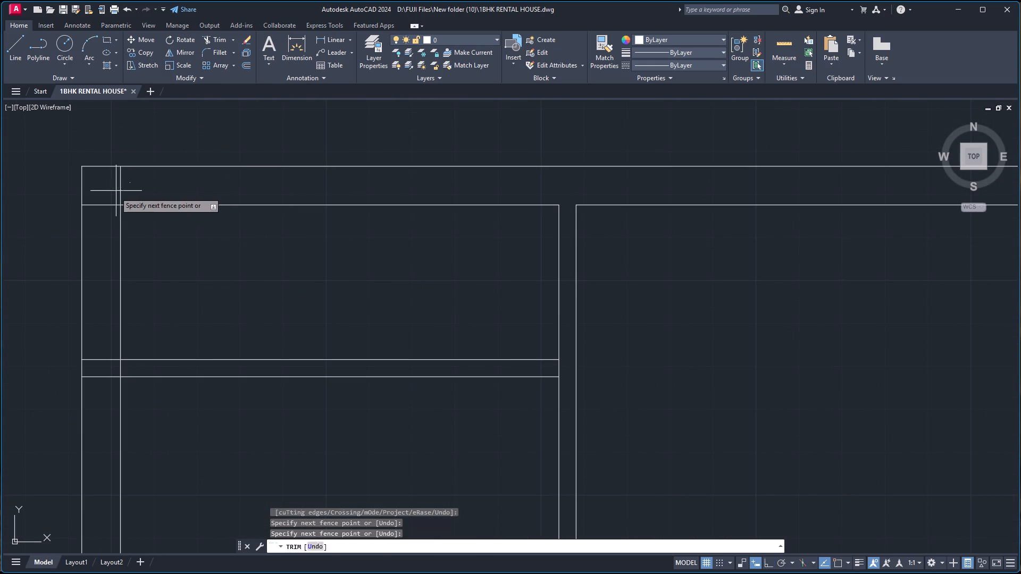
left_click(102, 204)
left_click(102, 205)
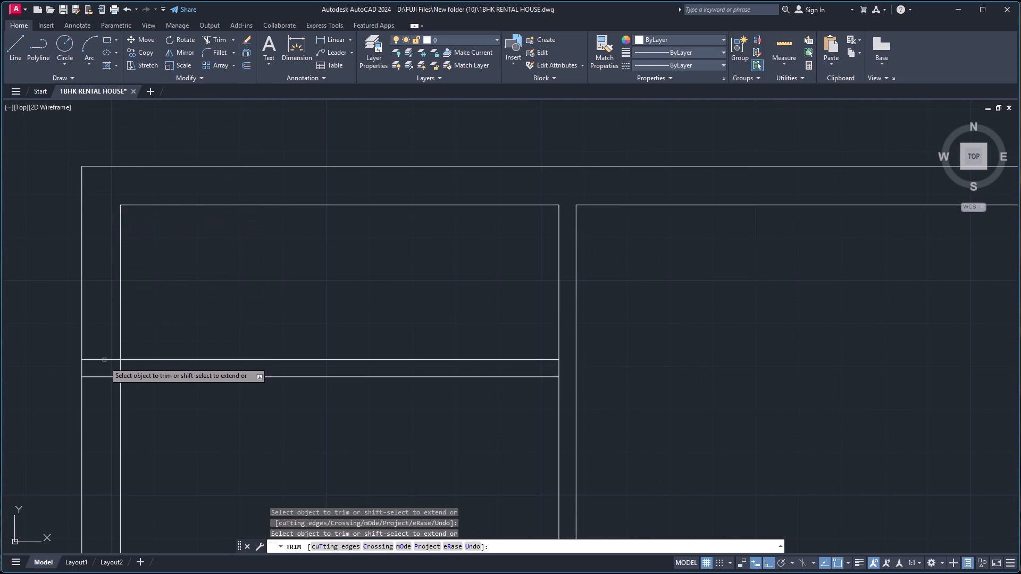
left_click(106, 359)
left_click(106, 377)
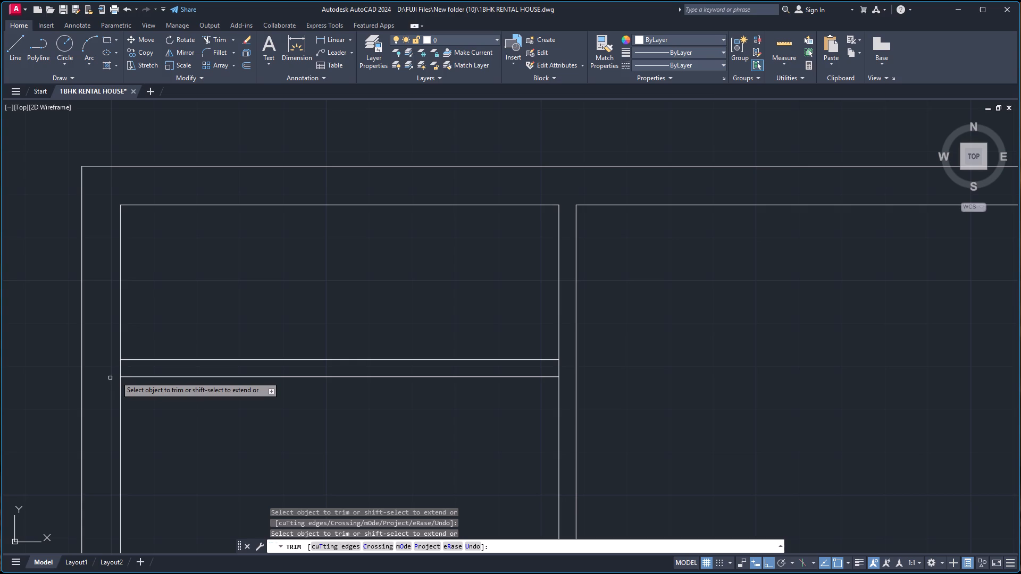
Trim the left inner wall line between the lines of both horizontal partitions, and the lower partition's stubs inside the left outer wall.
left_click(120, 370)
scroll(119, 361, "down", 3)
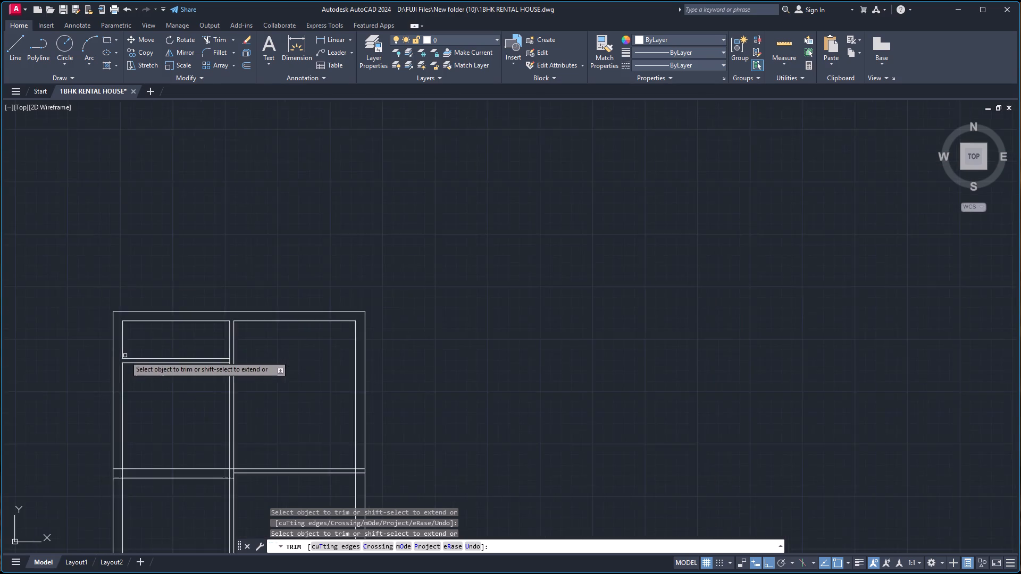
scroll(127, 359, "down", 1)
scroll(128, 419, "up", 2)
left_click(107, 444)
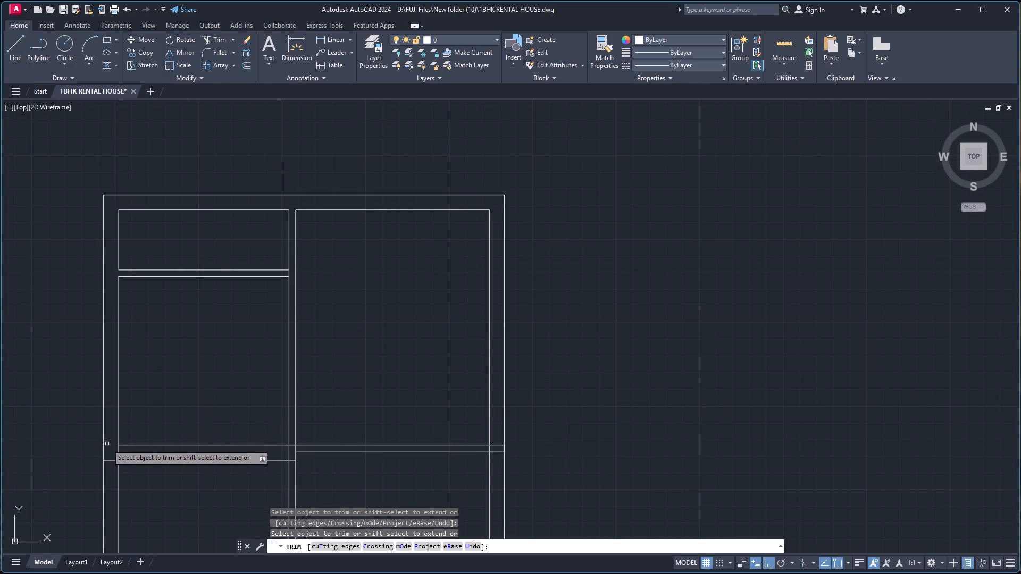
left_click(114, 461)
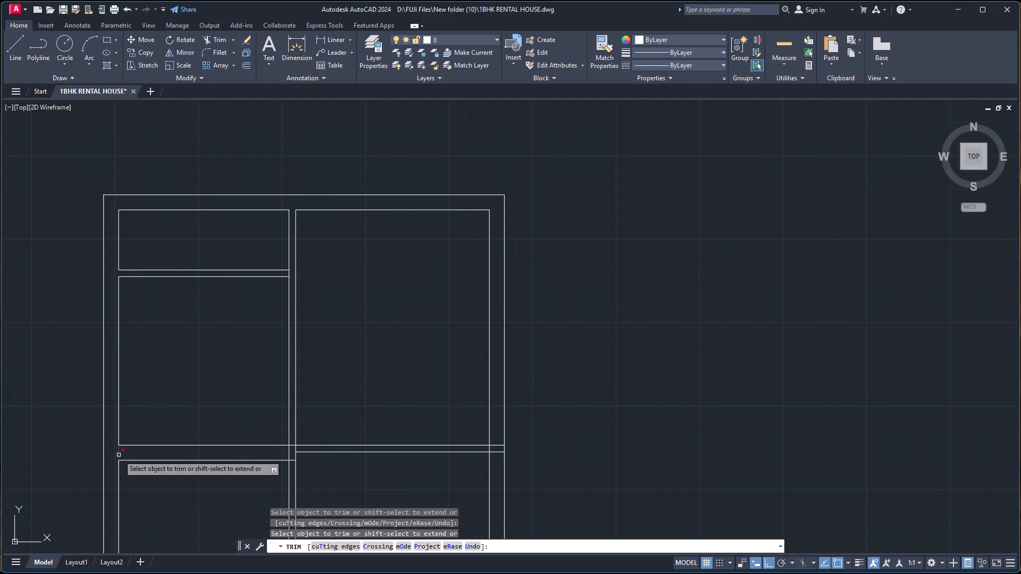
left_click(119, 455)
Trim the vertical partition's left line where it crosses the lower horizontal wall and all along the room below it.
scroll(126, 428, "down", 2)
scroll(135, 453, "up", 2)
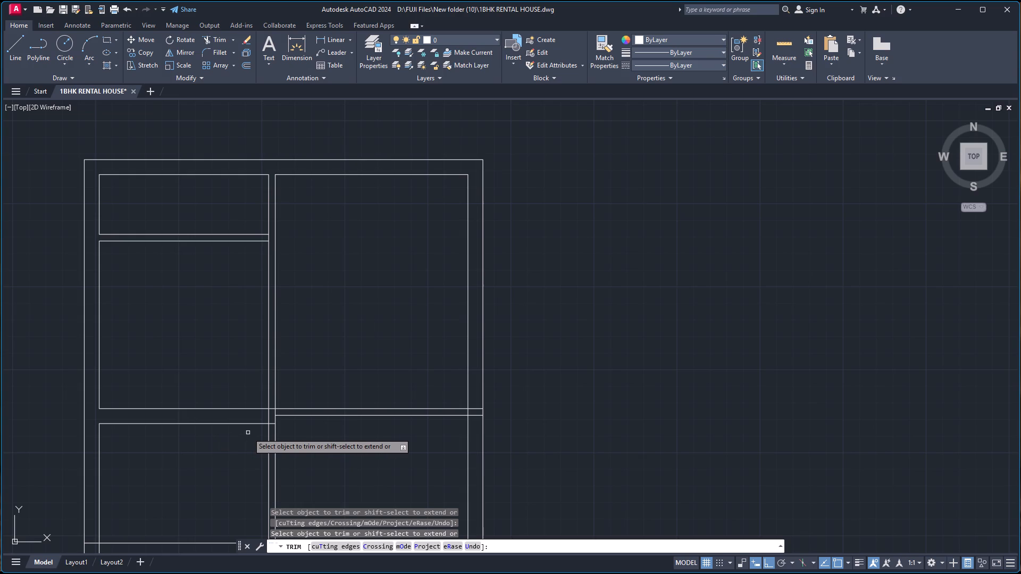
scroll(266, 427, "up", 3)
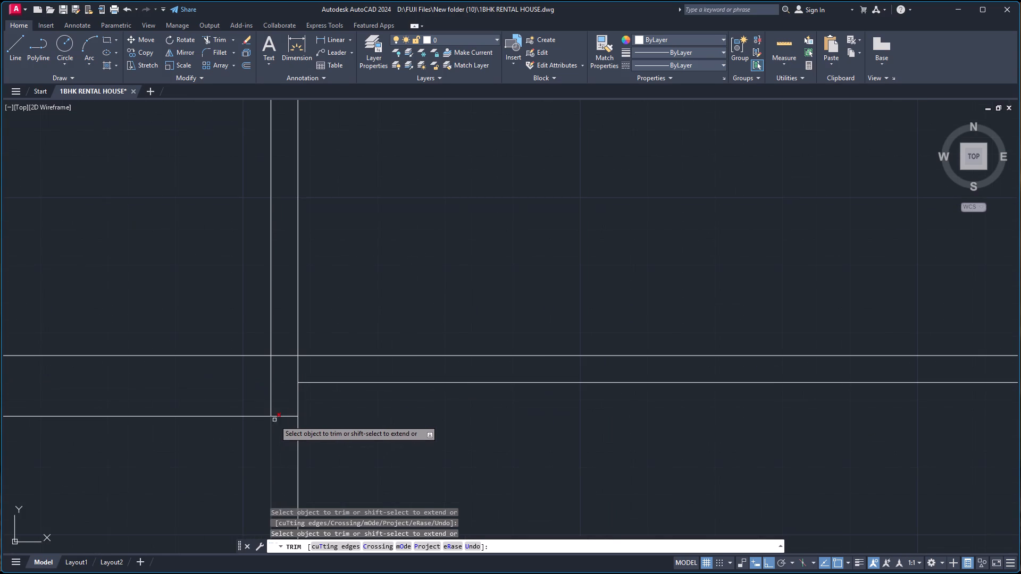
left_click(270, 392)
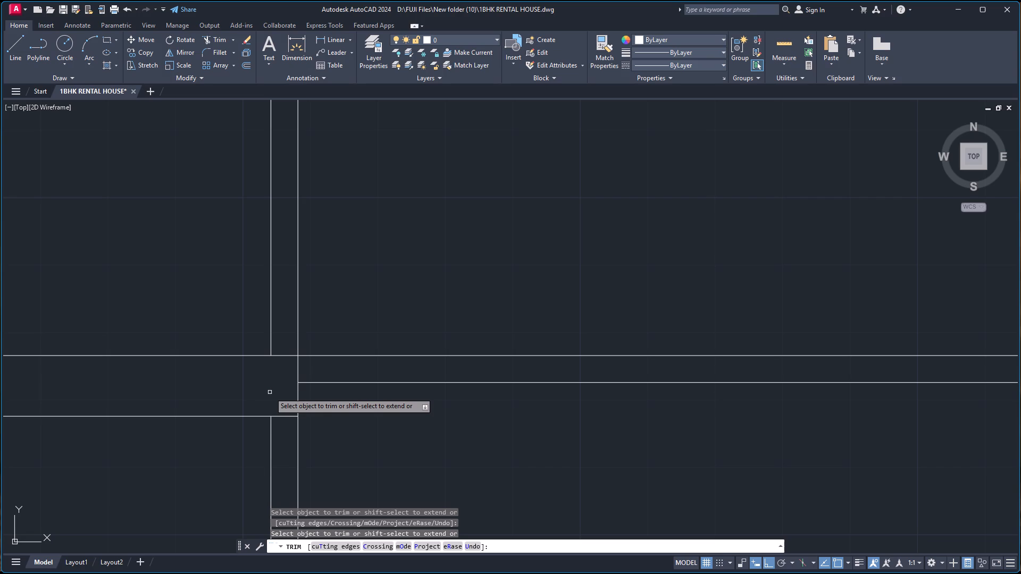
left_click(270, 447)
Trim the overlapping inner wall lines at the lower-left corner of the plan and end the Trim command.
scroll(283, 426, "down", 1)
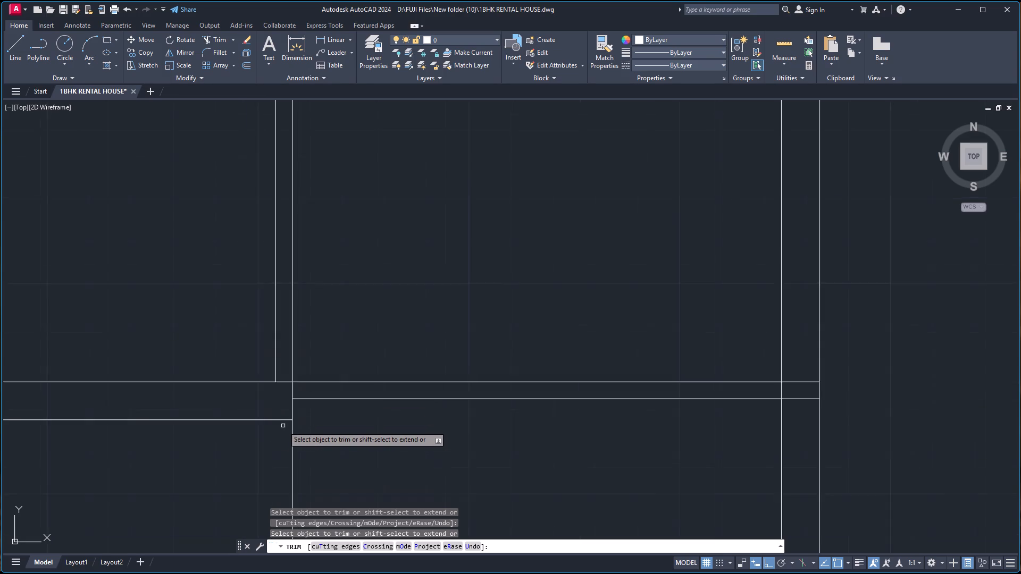
scroll(283, 426, "down", 4)
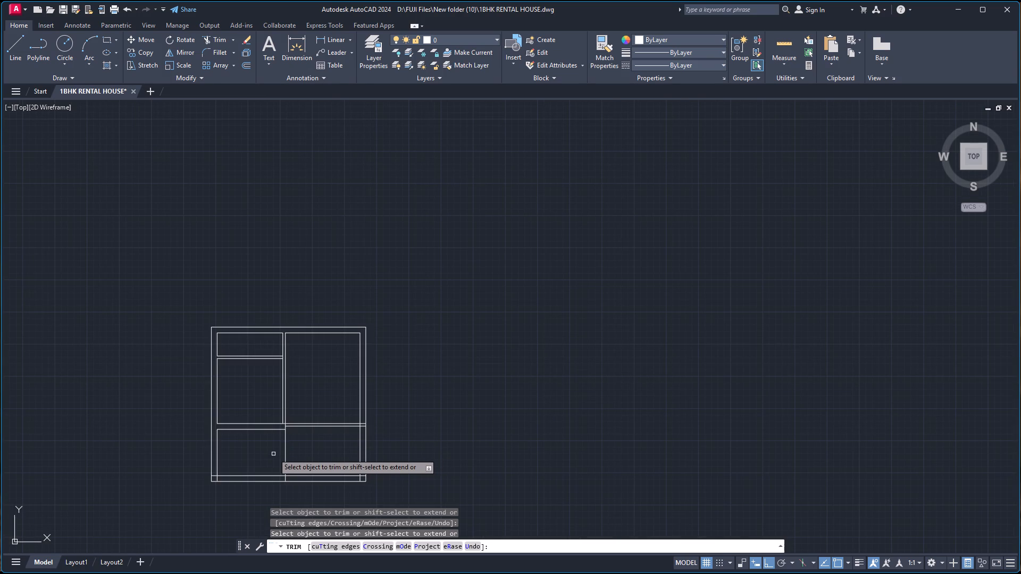
scroll(225, 469, "up", 4)
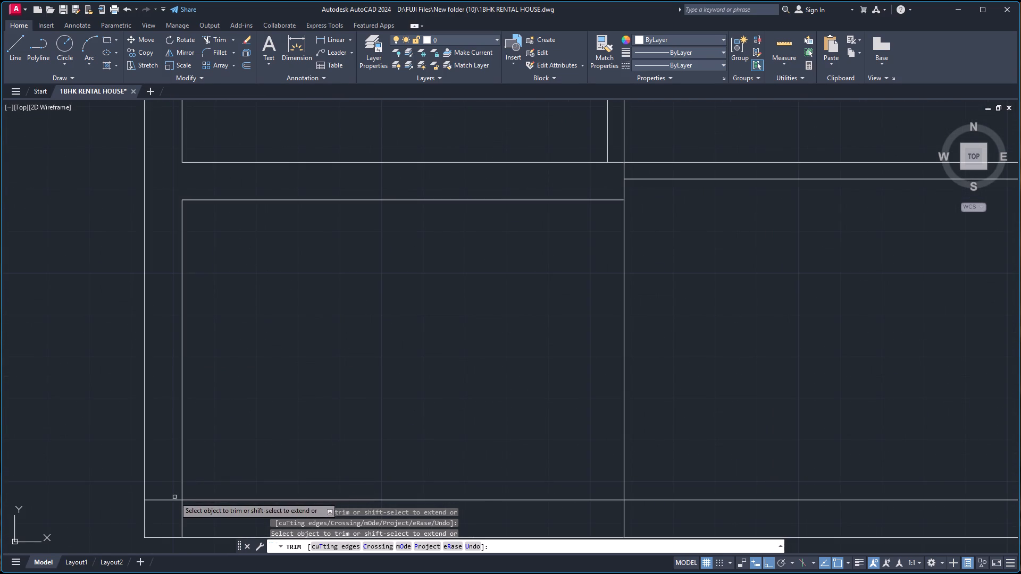
left_click(171, 499)
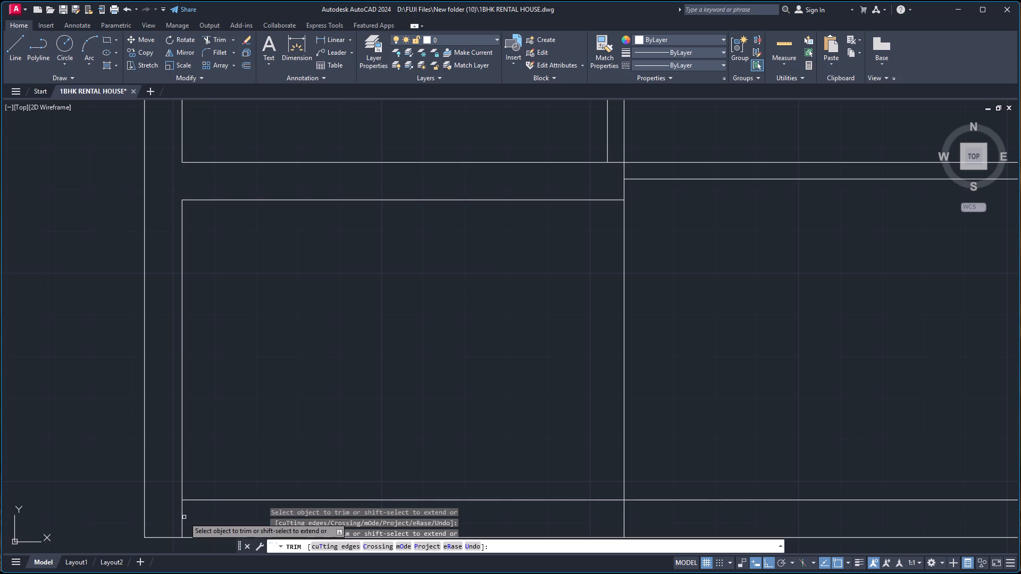
left_click(183, 519)
scroll(322, 437, "down", 3)
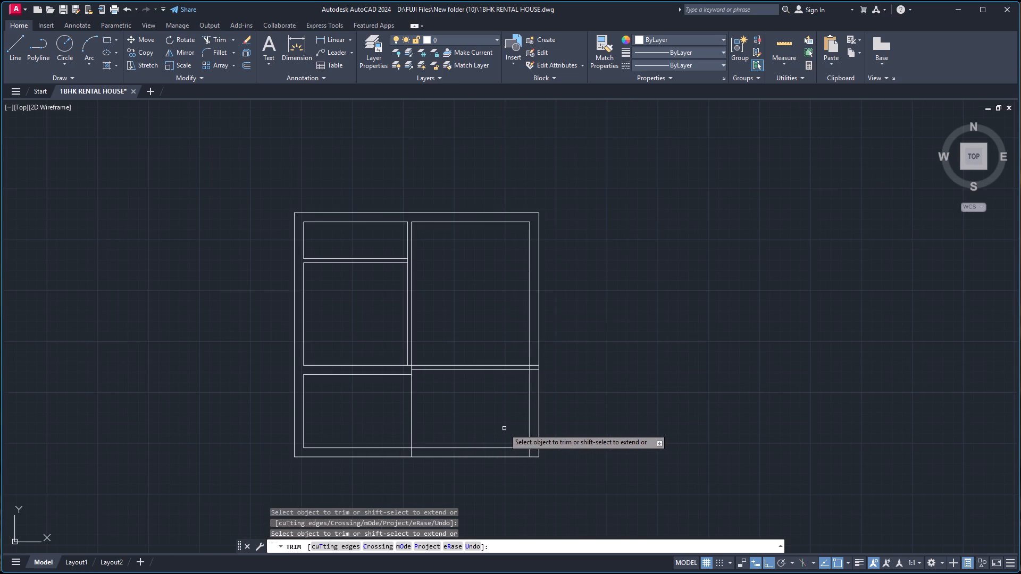
scroll(506, 428, "up", 2)
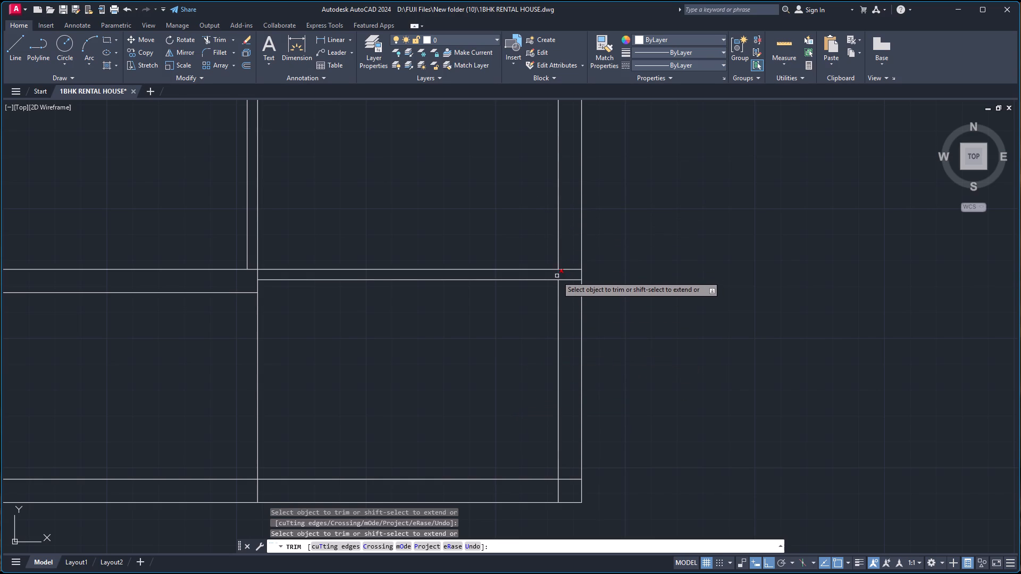
key("Escape")
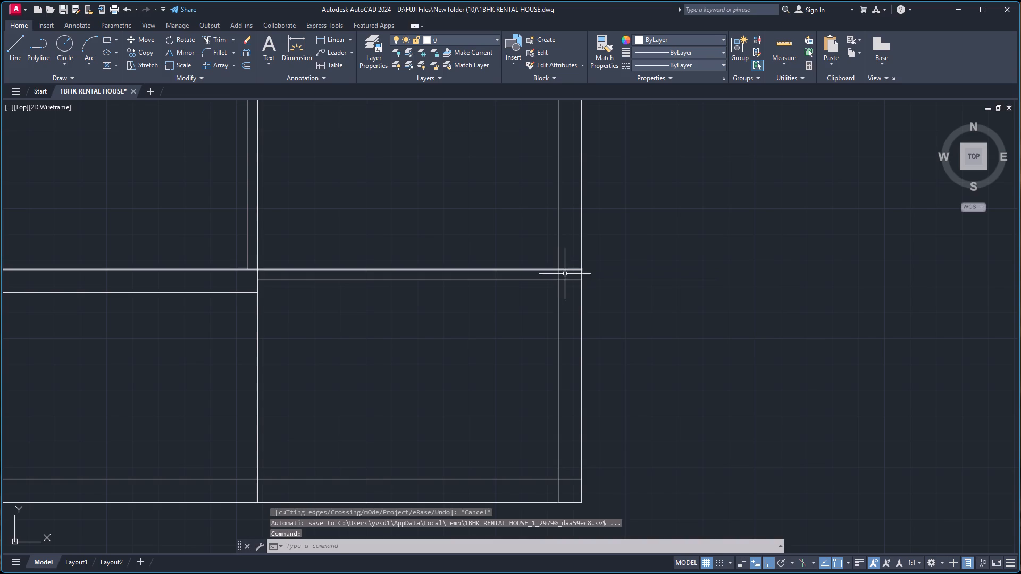
Offset the right inner wall line 5'-4" into the plan, and offset the resulting line 4" further inward to form a vertical partition.
key("o")
key("Return")
key("Return")
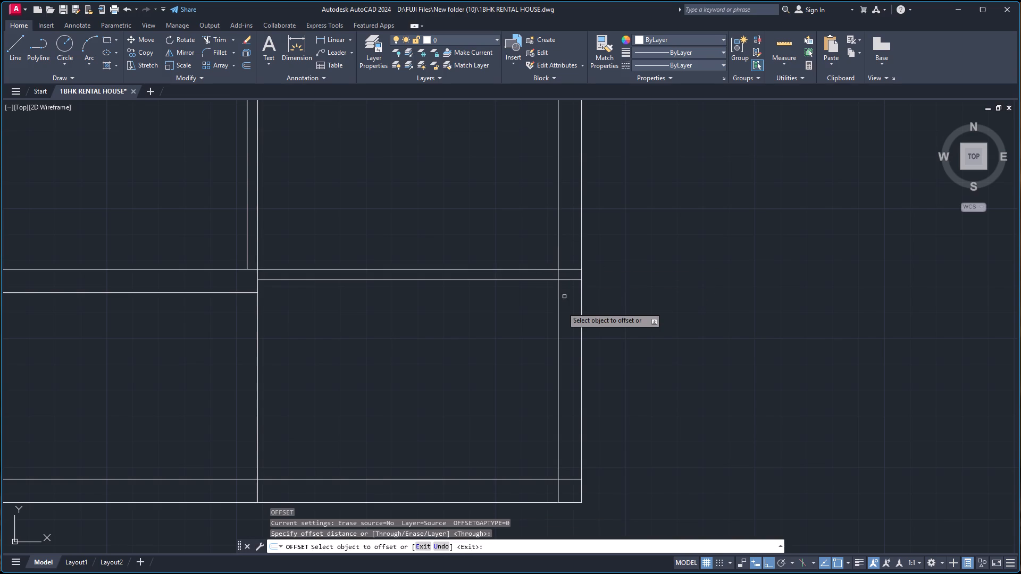
left_click(559, 317)
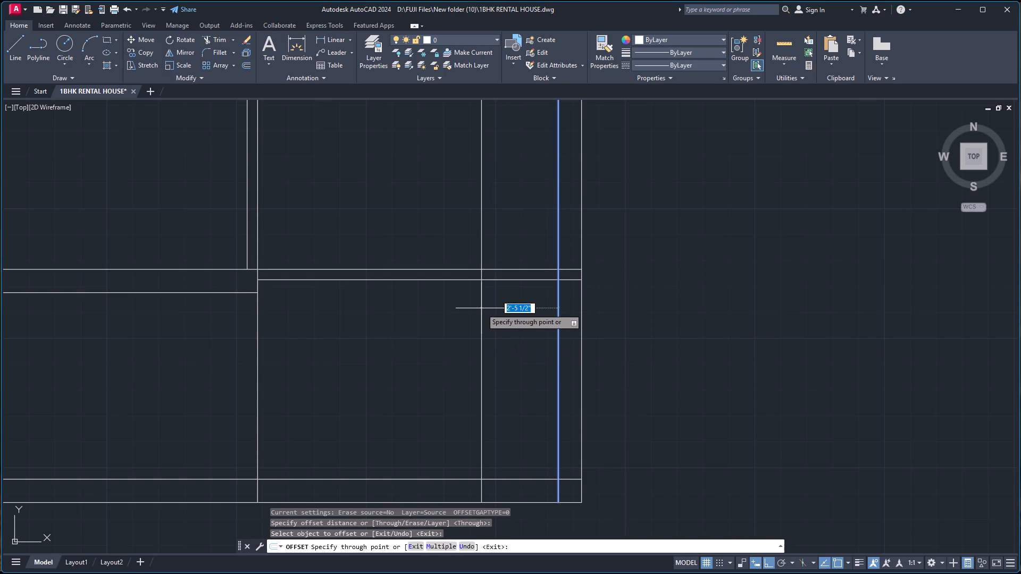
type("5'")
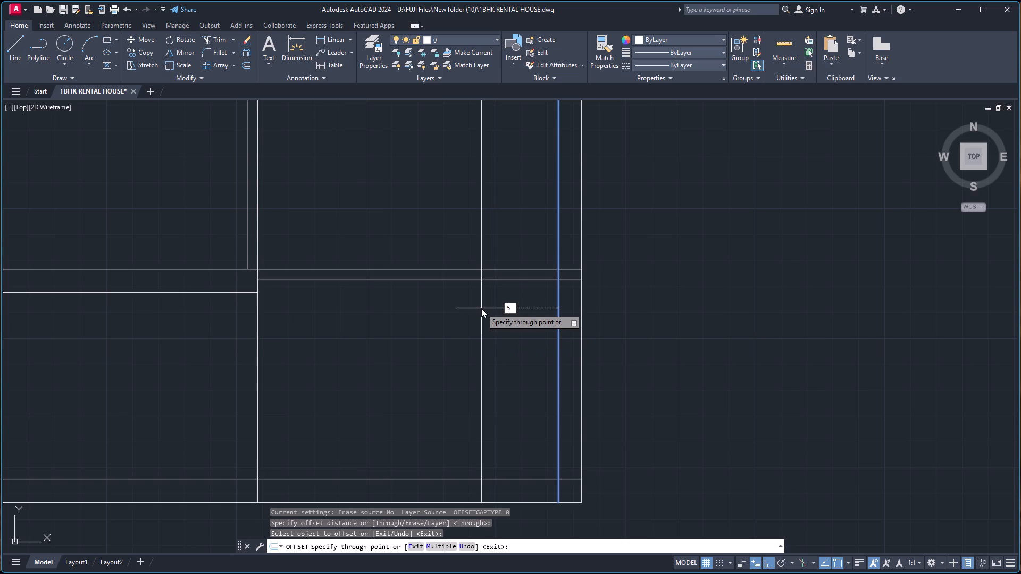
type("-4")
key("Return")
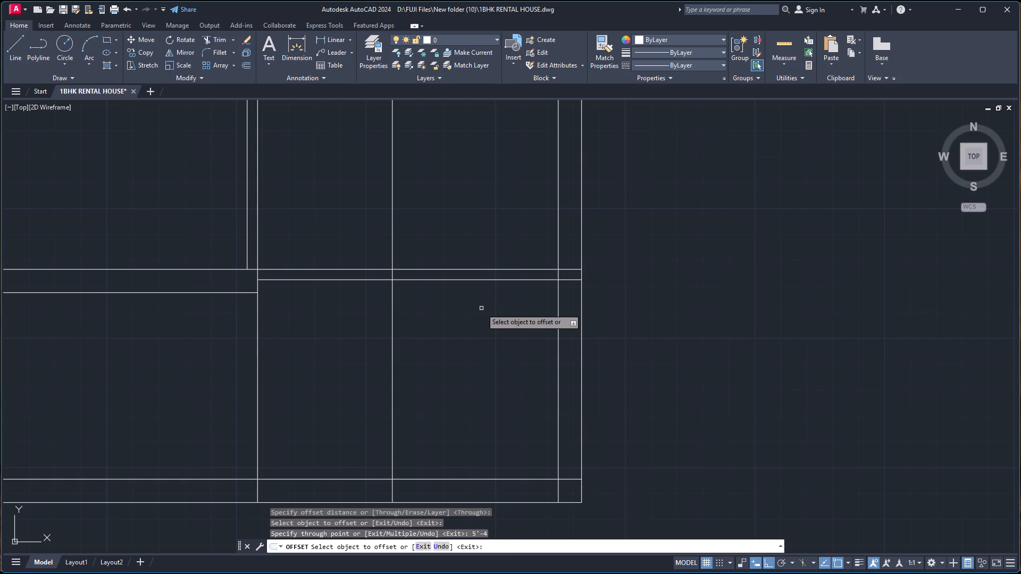
left_click(391, 348)
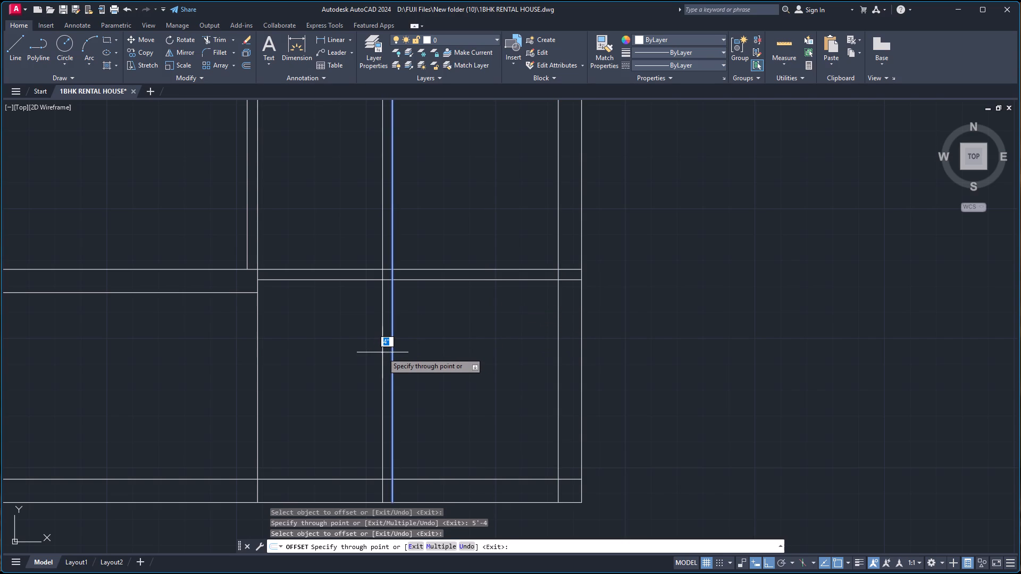
key("4")
key("Return")
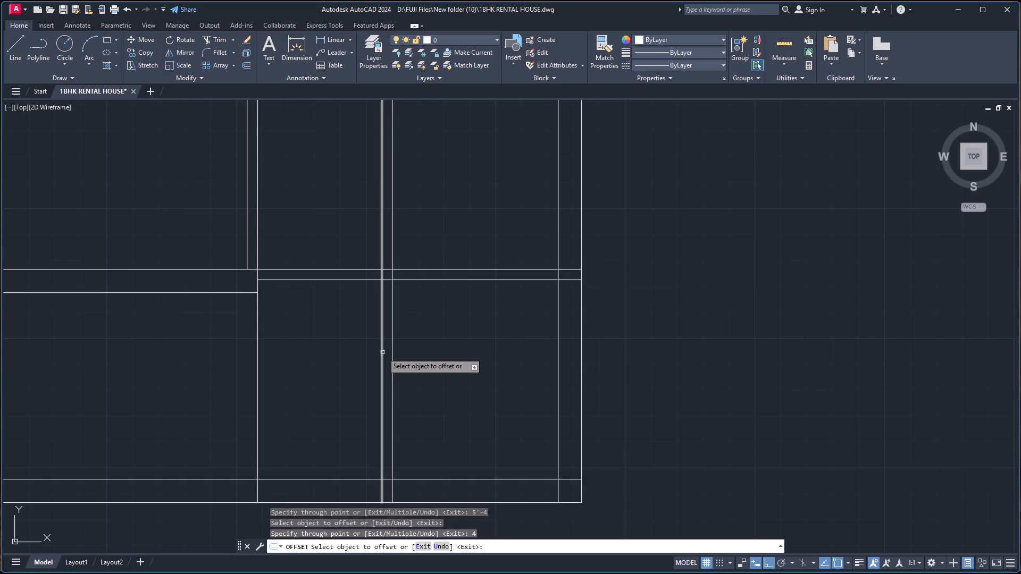
key("Escape")
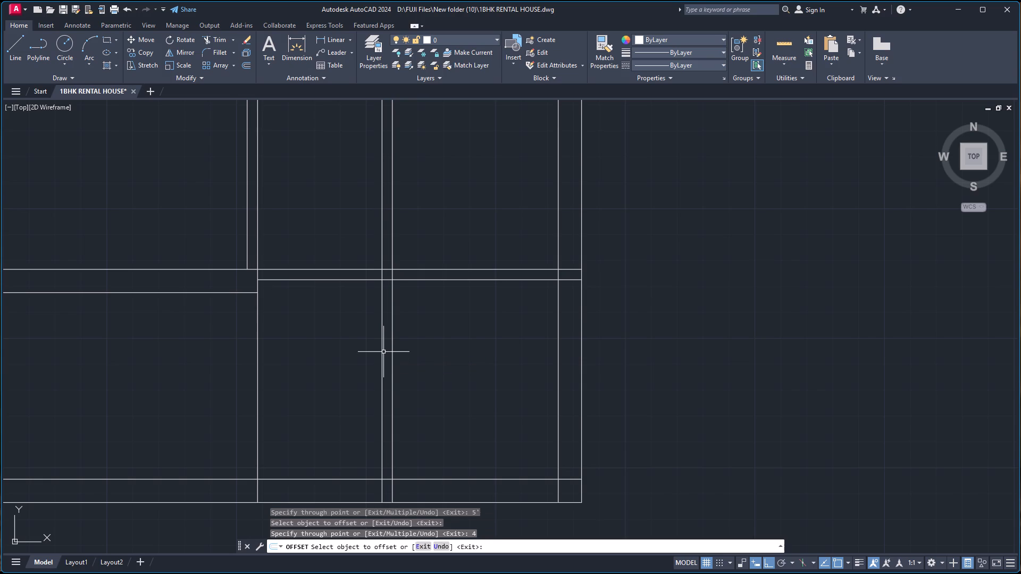
Trim both lines of the new 4" vertical partition above the lower horizontal partition.
type("tr")
key("Return")
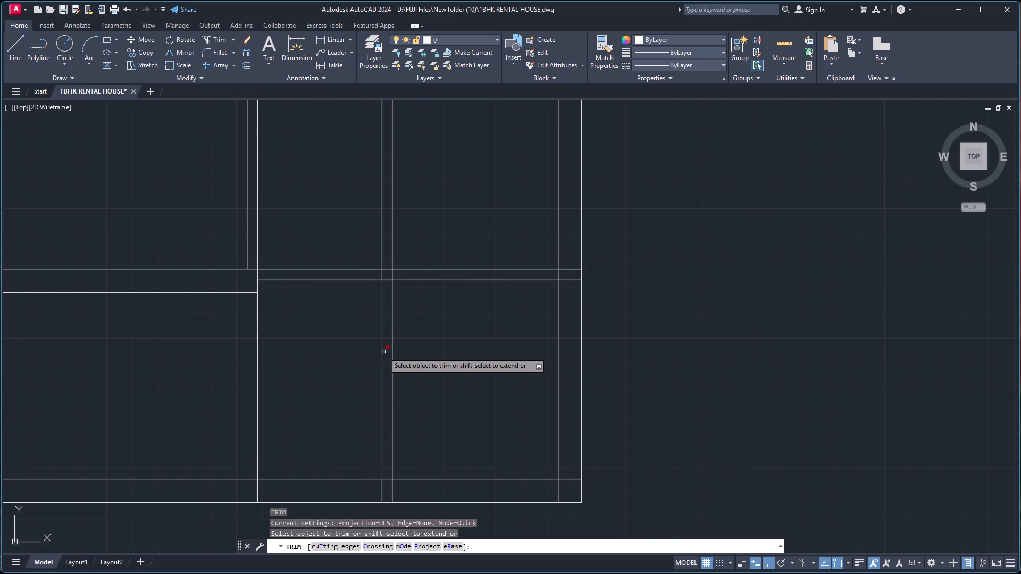
left_click(321, 166)
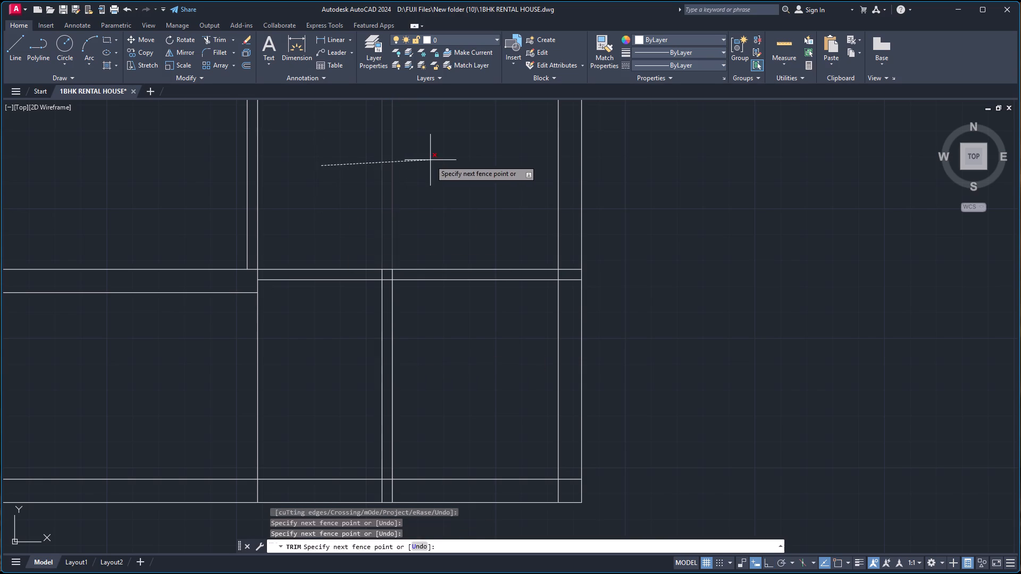
left_click(430, 160)
Trim both lower horizontal partition lines between the central vertical partition and the new 4" partition.
scroll(429, 160, "down", 7)
scroll(429, 136, "up", 3)
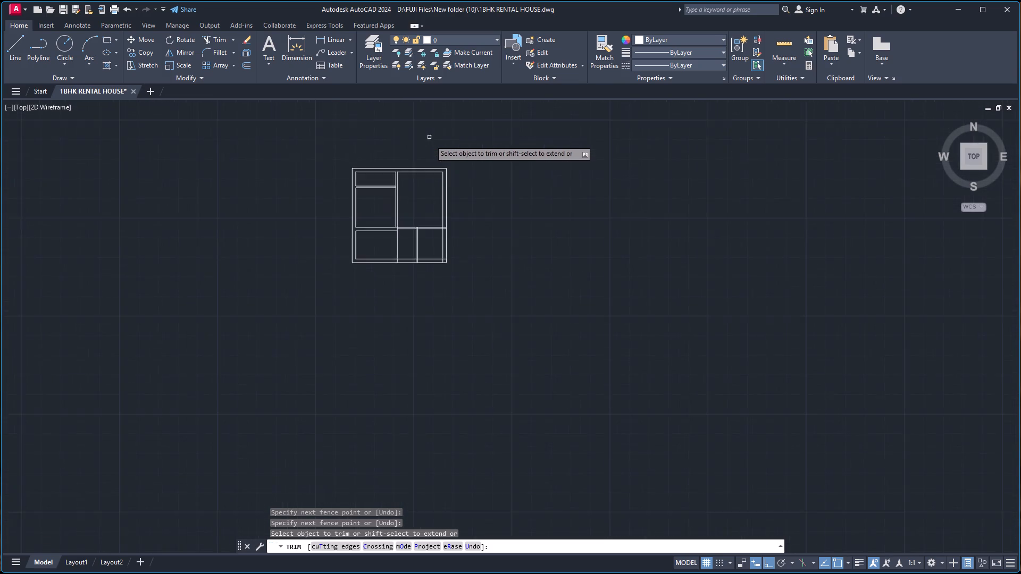
scroll(431, 153, "up", 3)
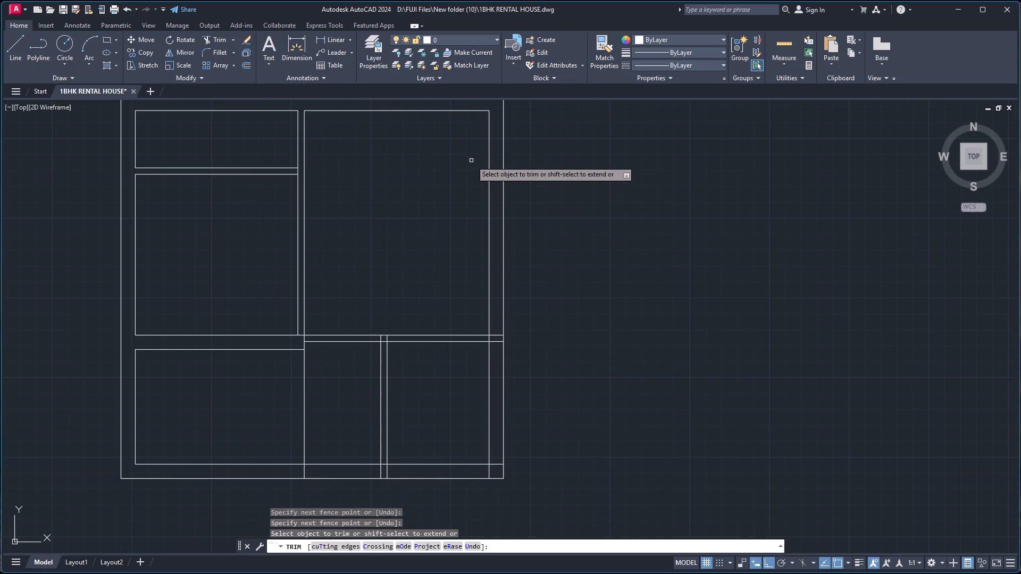
left_click(343, 315)
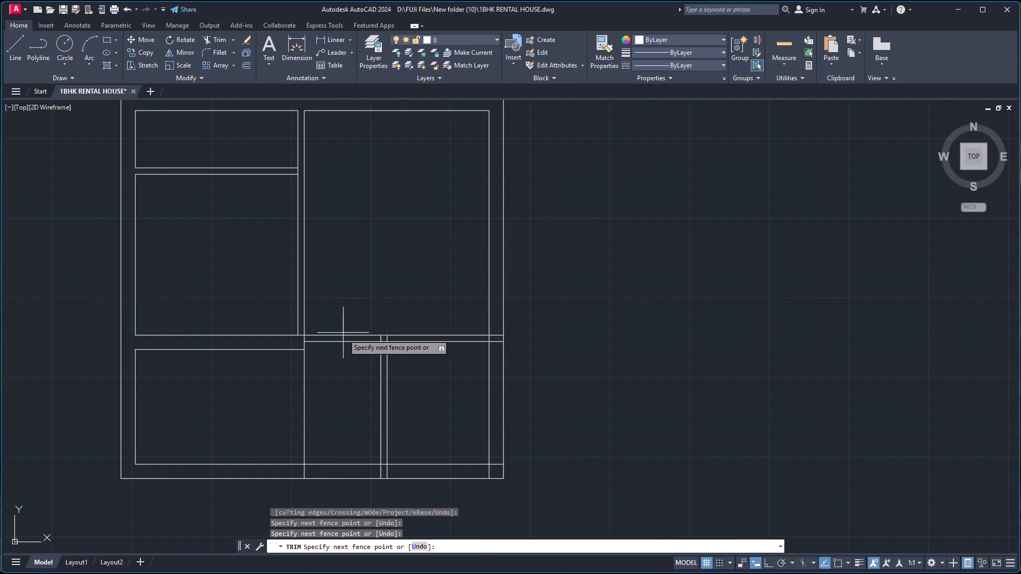
left_click(343, 356)
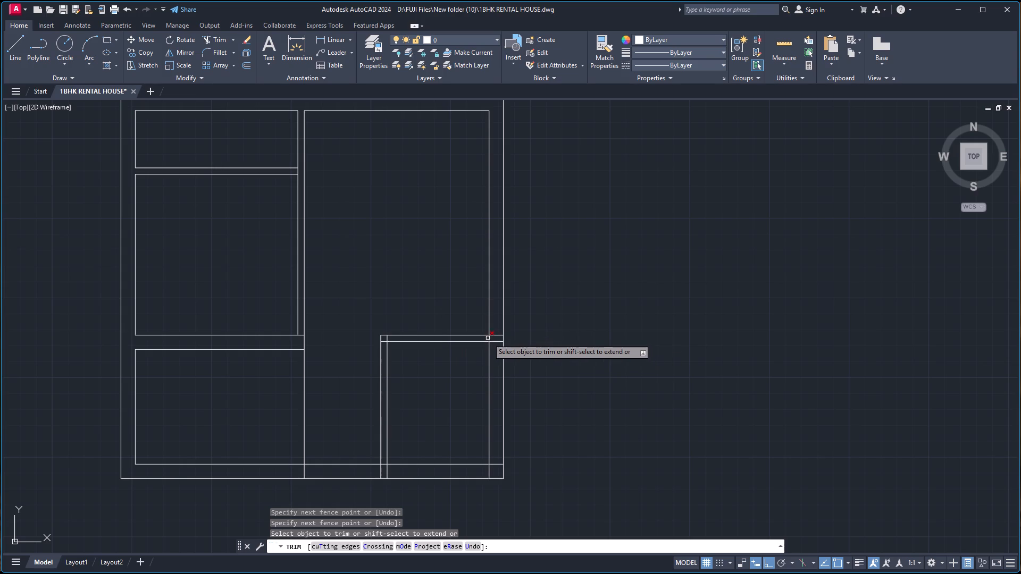
Trim the right inner wall line between the lower horizontal partition's lines, and that partition's two stubs inside the right outer wall.
scroll(490, 340, "up", 3)
left_click(480, 340)
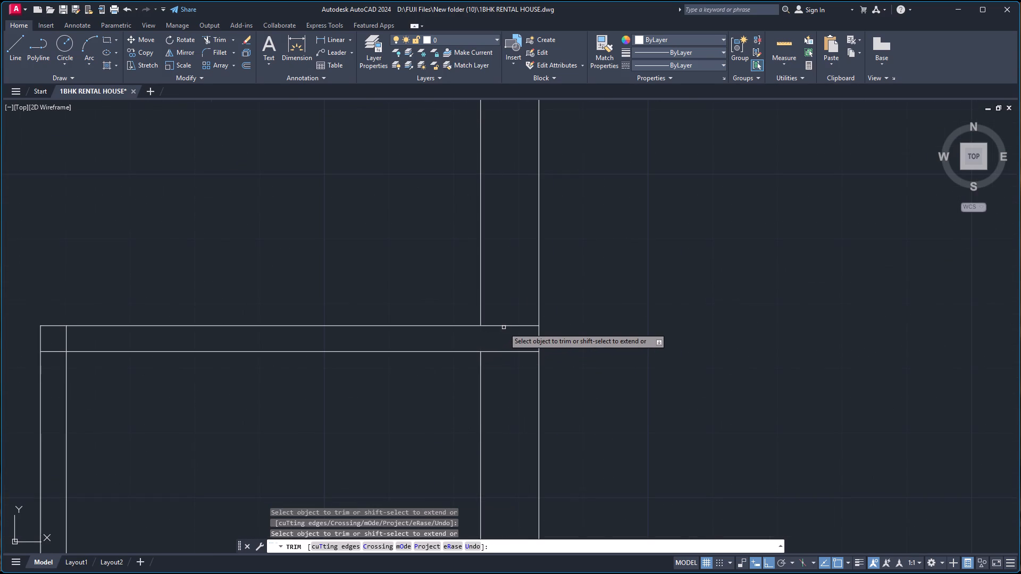
left_click(507, 326)
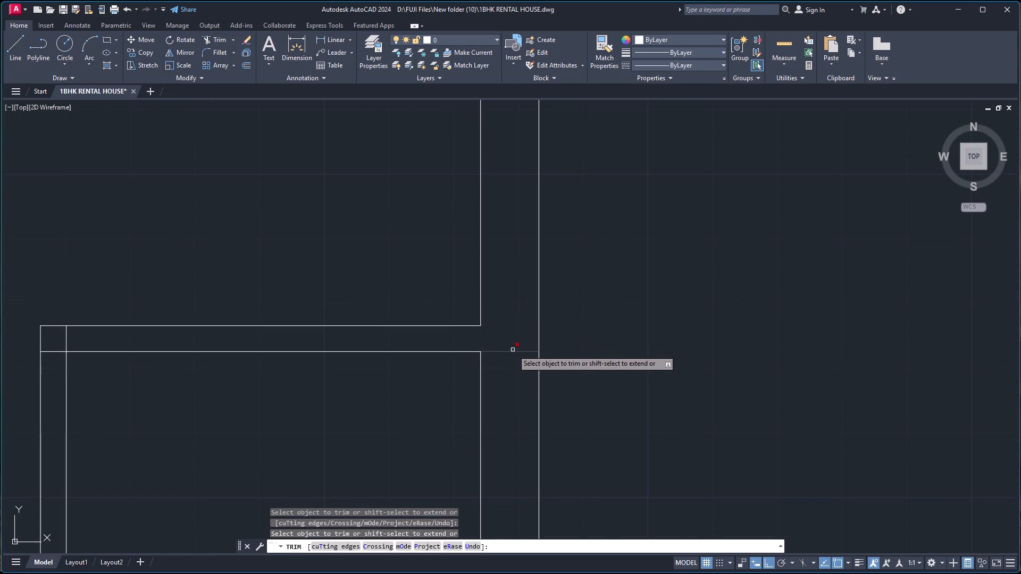
left_click(513, 350)
left_click(513, 370)
Trim the overlapping inner wall and partition line segments where the 4" partition and right wall meet the bottom outer wall.
scroll(514, 364, "down", 4)
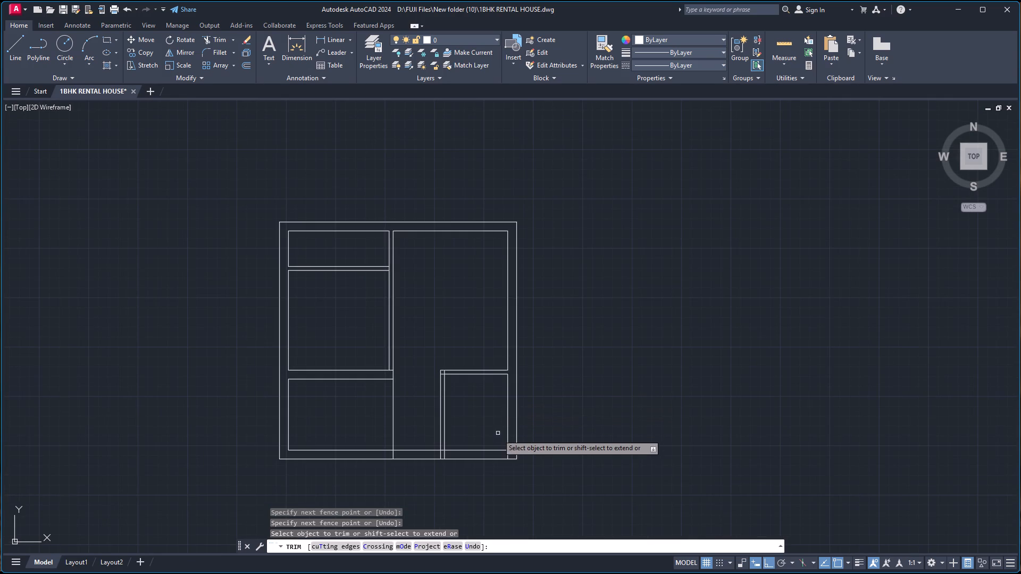
scroll(497, 442, "up", 1)
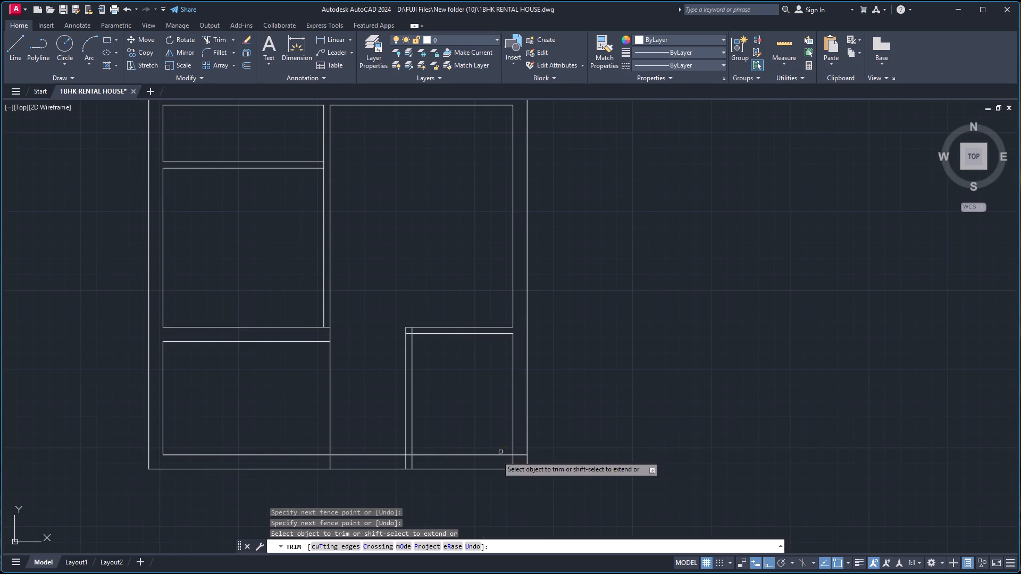
scroll(492, 460, "up", 2)
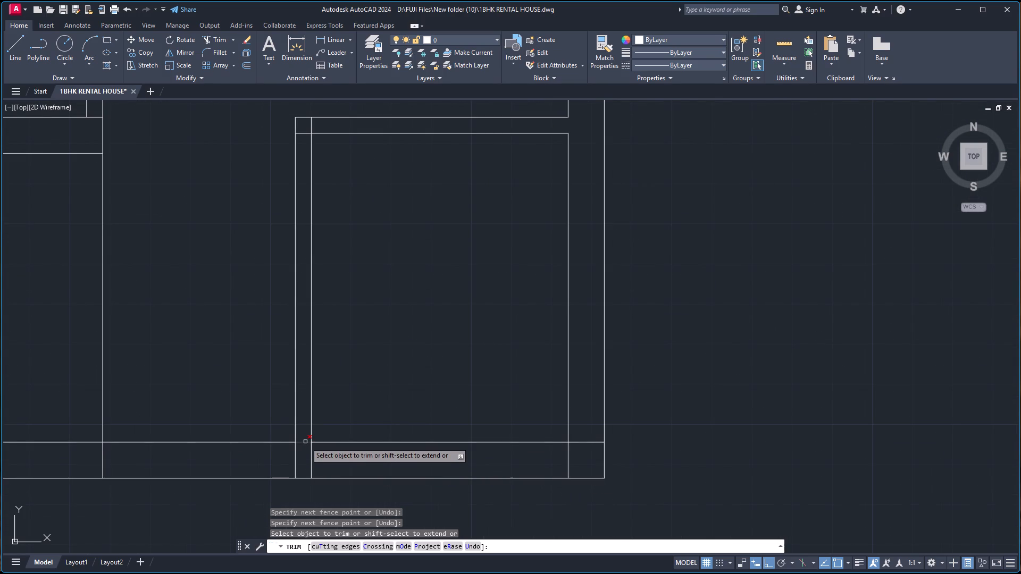
left_click(305, 442)
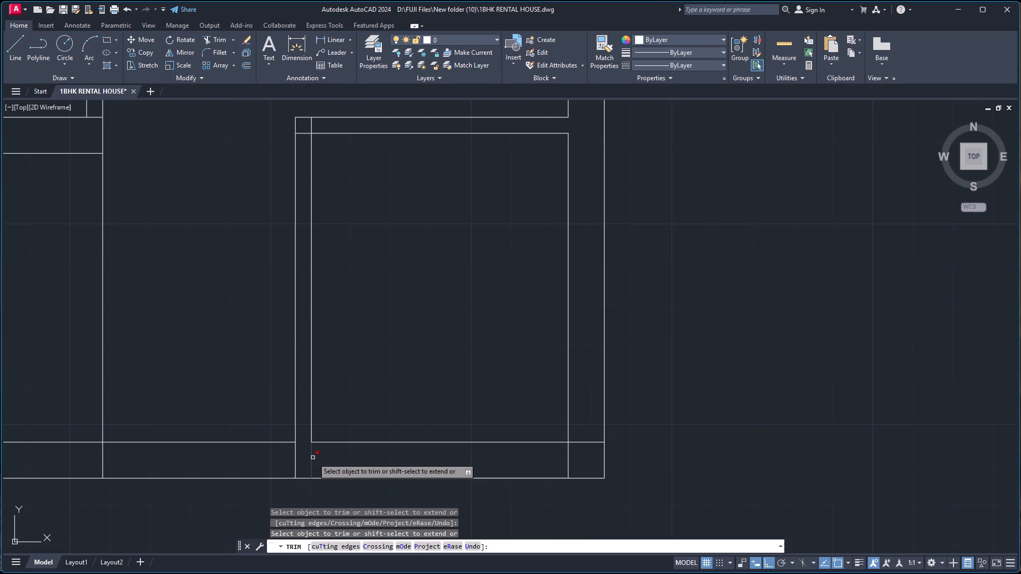
left_click(313, 458)
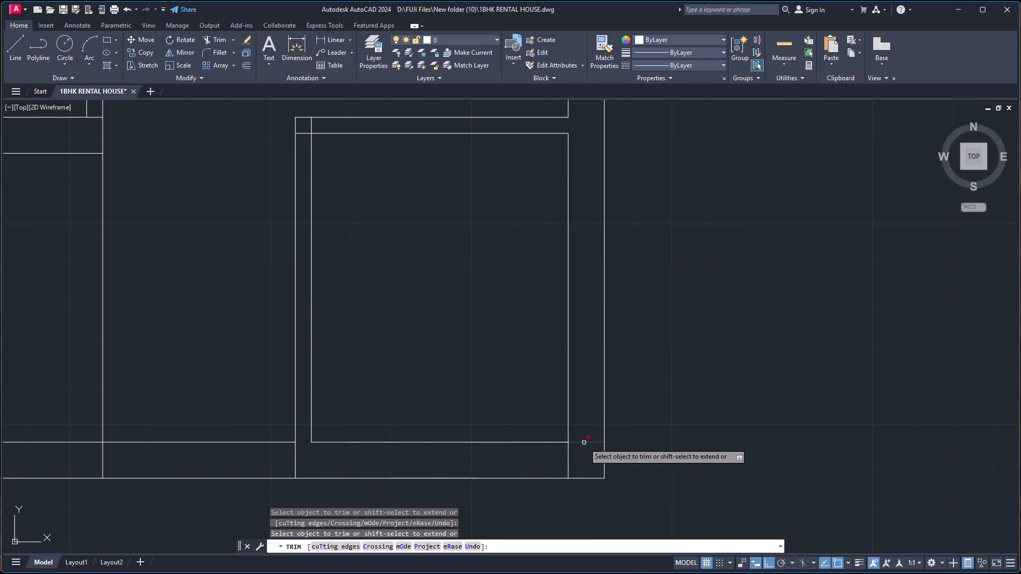
left_click(584, 443)
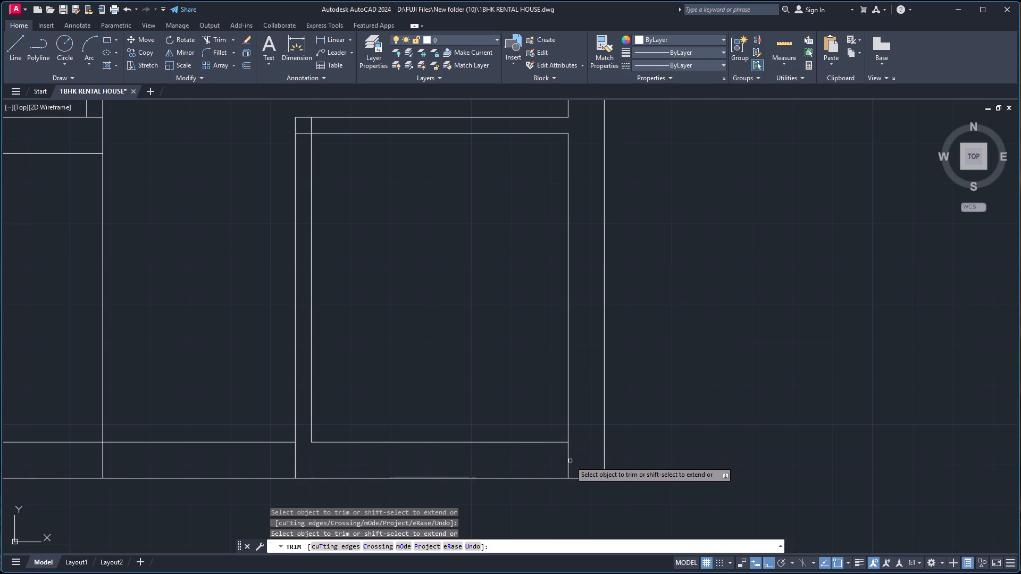
left_click(568, 461)
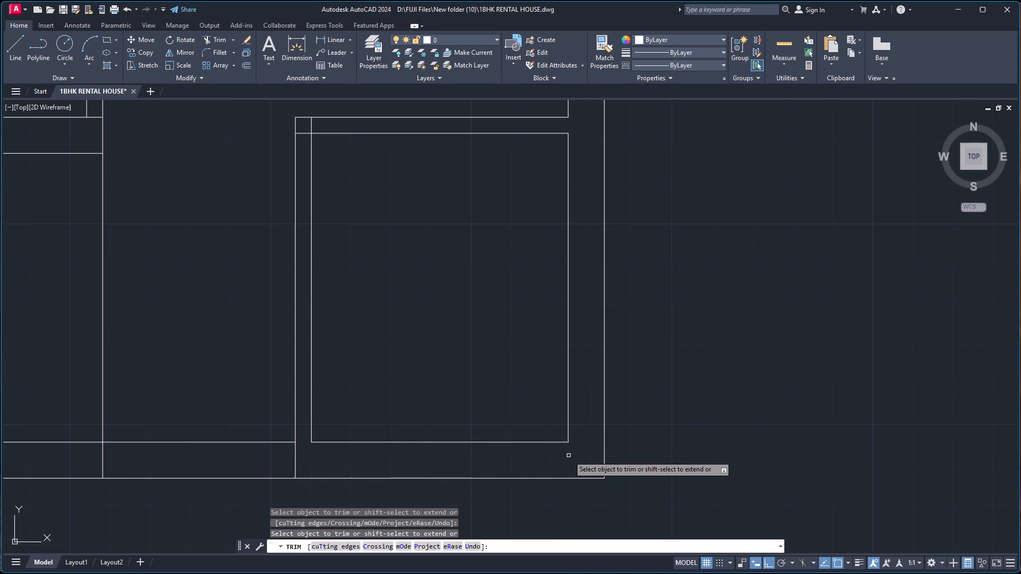
Trim both bottom outer wall lines between the central vertical partition and the right-hand 4" partition to leave an opening.
scroll(568, 455, "down", 2)
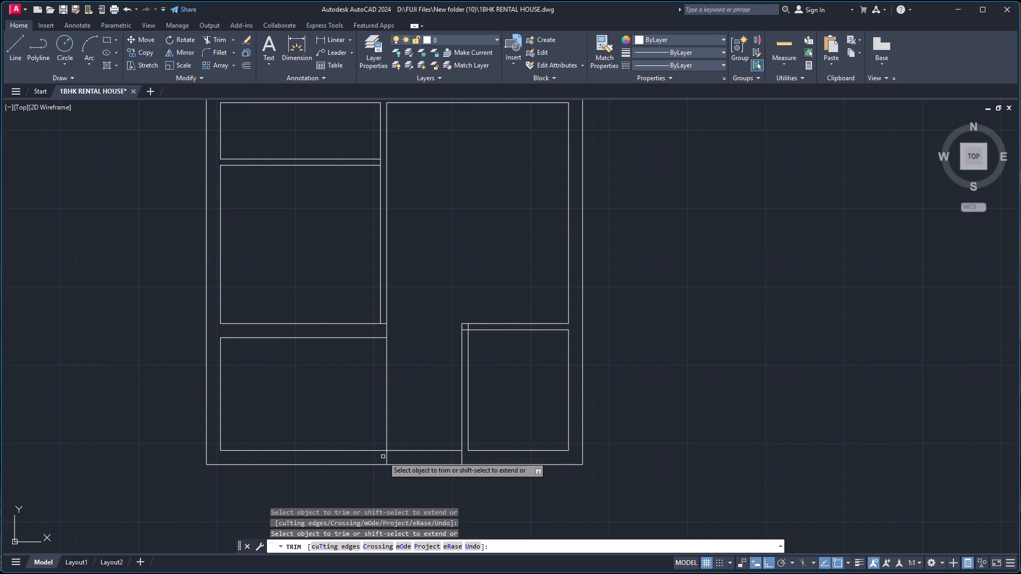
left_click(411, 434)
left_click(400, 480)
scroll(464, 383, "down", 3)
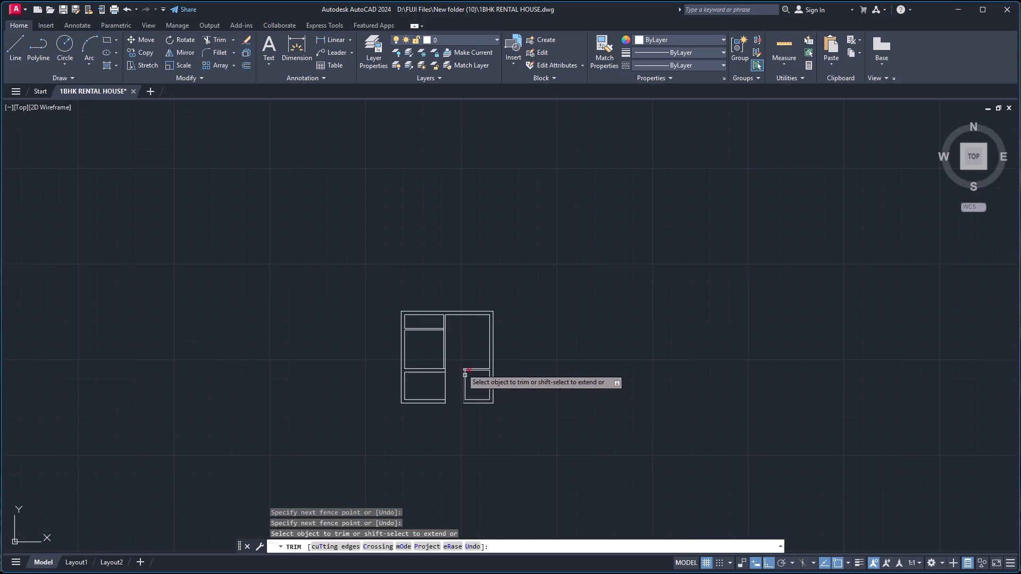
Trim the lower line of the small room's horizontal partition between the two lines of its vertical 4" partition.
scroll(462, 350, "up", 2)
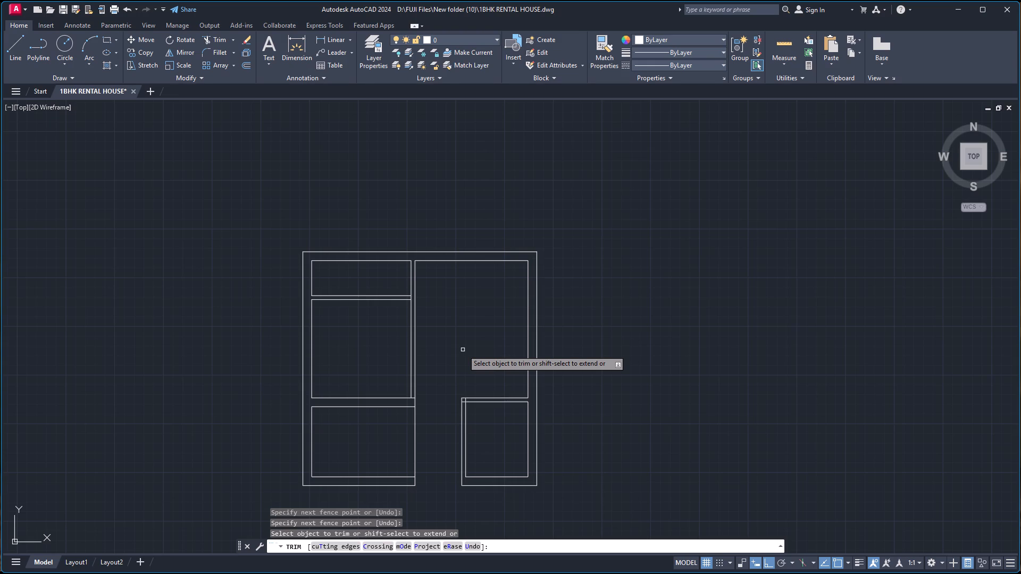
scroll(459, 398, "up", 4)
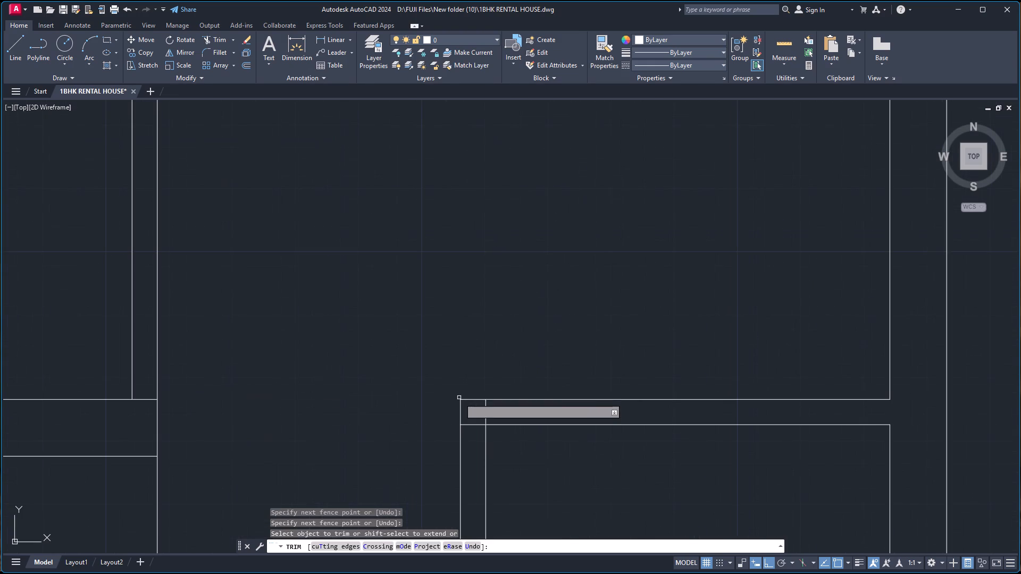
left_click(475, 426)
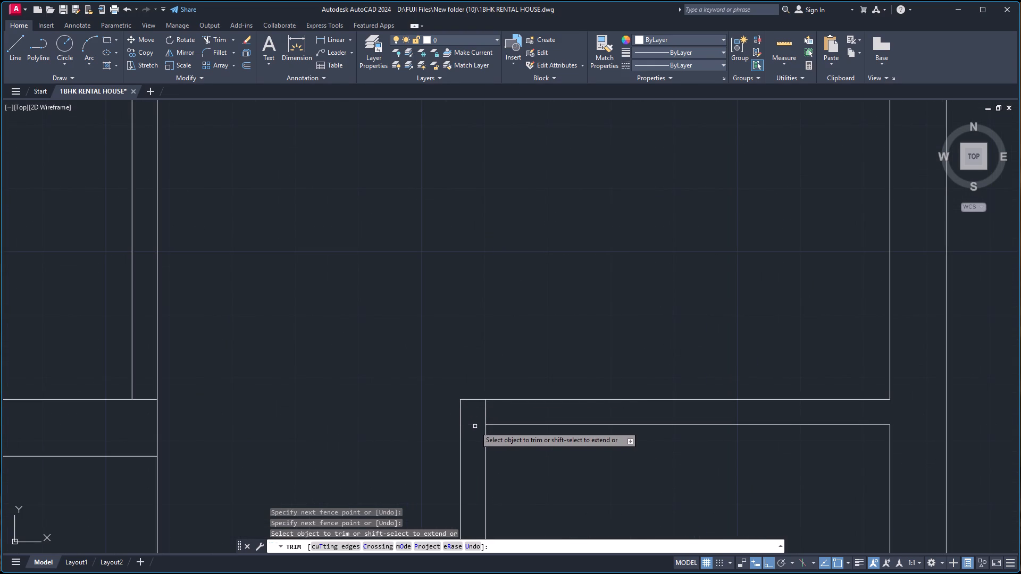
scroll(560, 344, "down", 3)
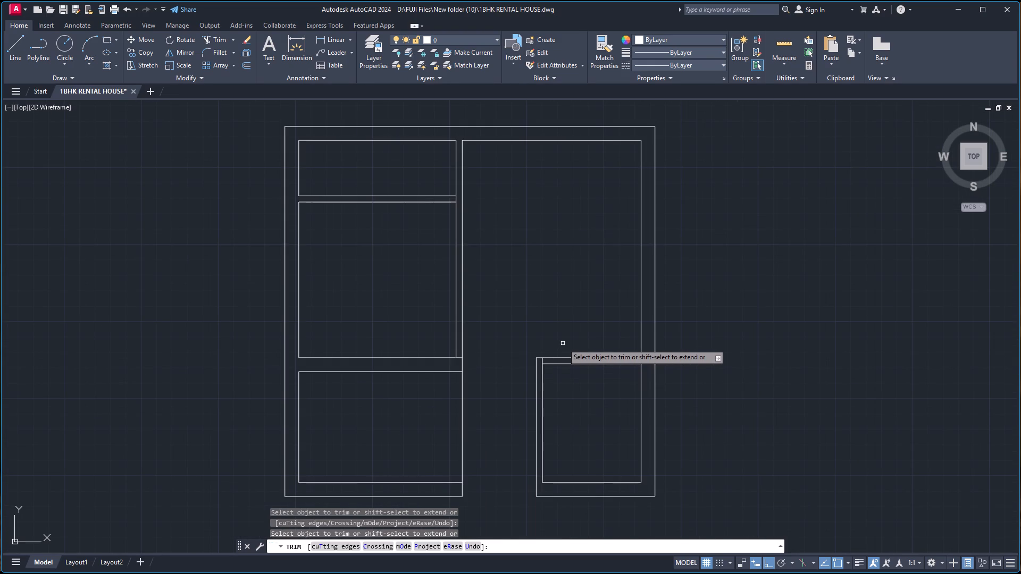
scroll(563, 343, "down", 1)
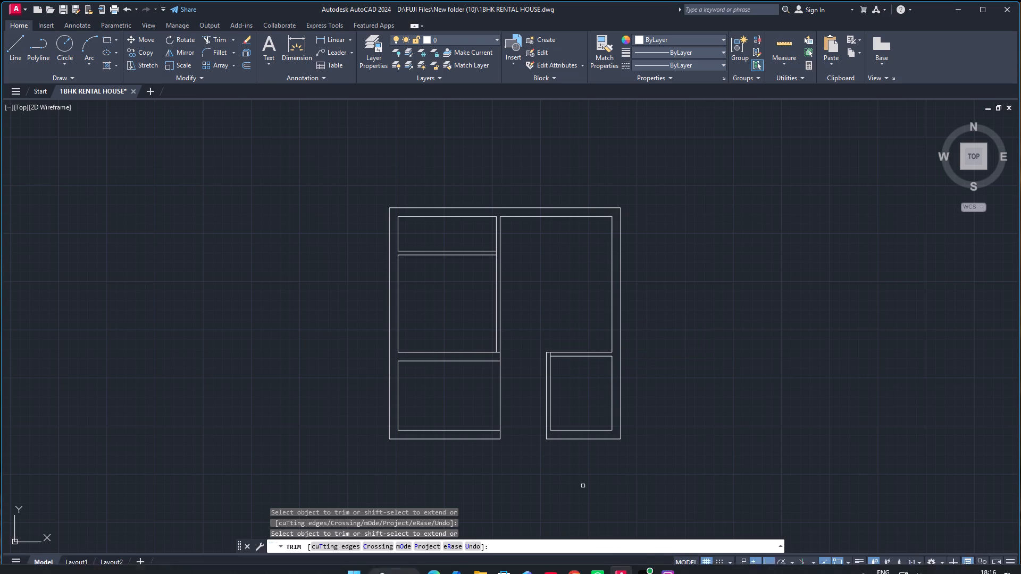
scroll(631, 404, "down", 1)
scroll(620, 404, "up", 1)
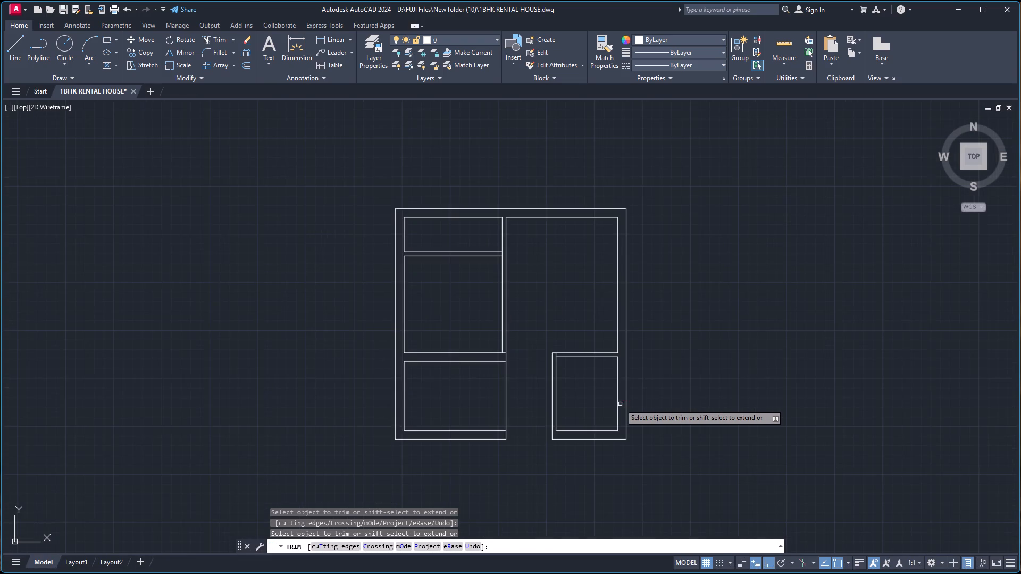
scroll(620, 404, "up", 1)
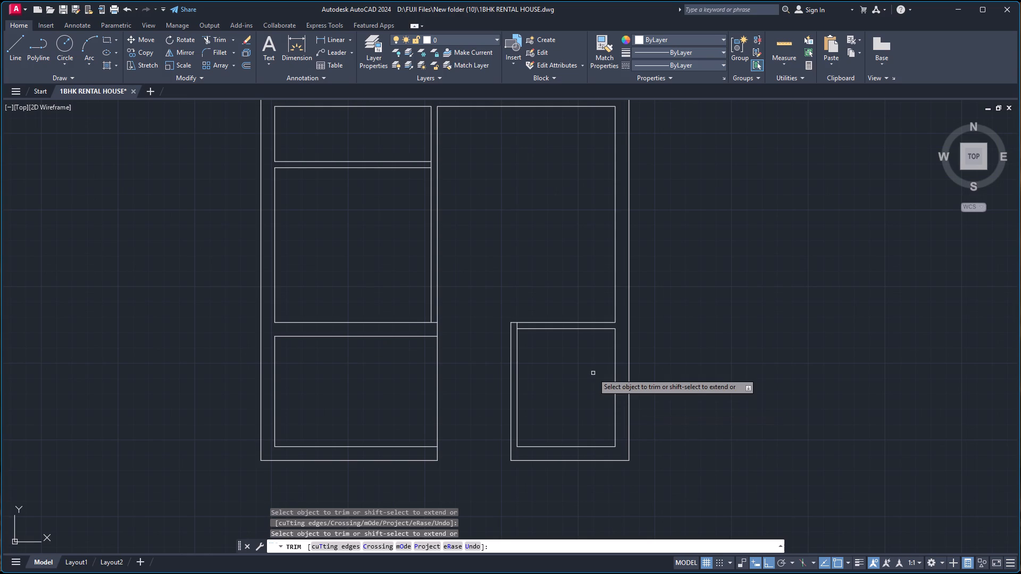
key("Escape")
Create a new layer named Walls and set it as the current layer.
left_click(372, 44)
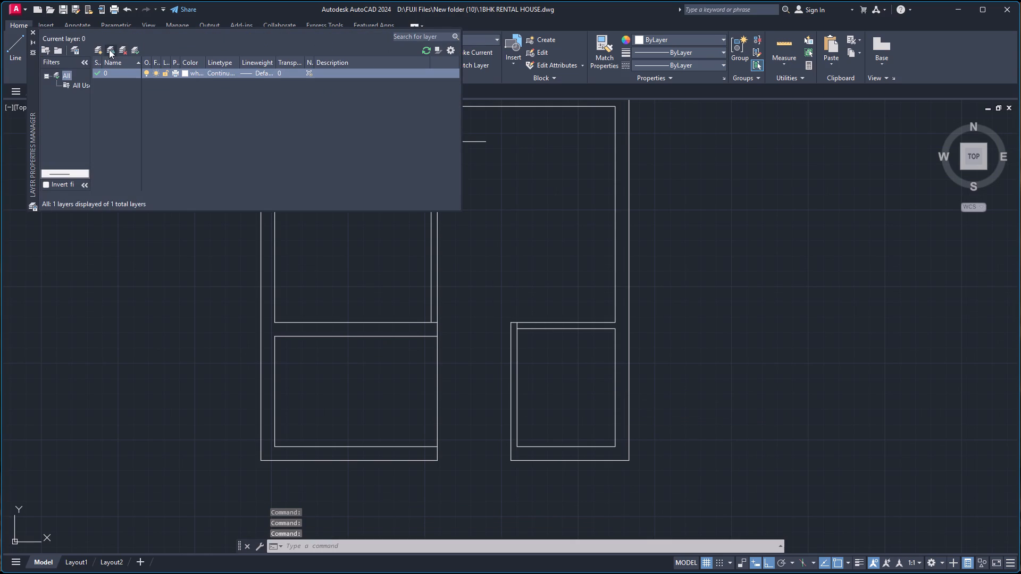
left_click(102, 52)
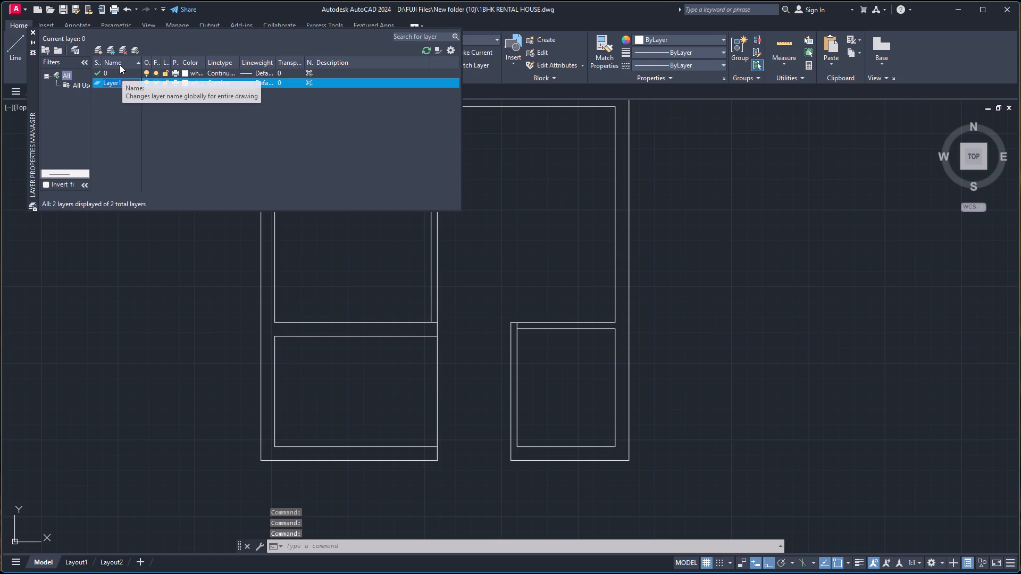
key("shift+w")
type("alls")
key("Return")
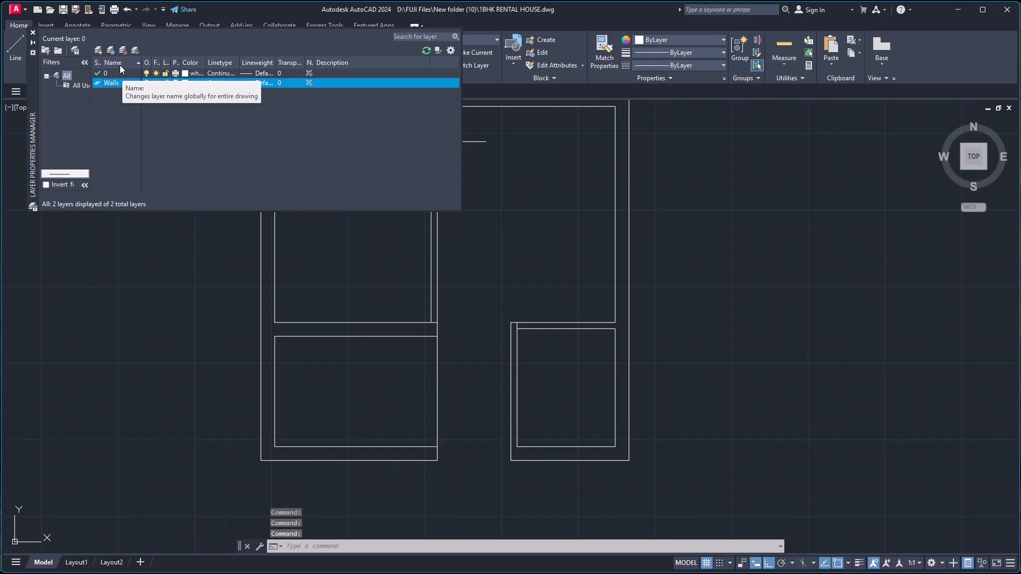
double_click(112, 84)
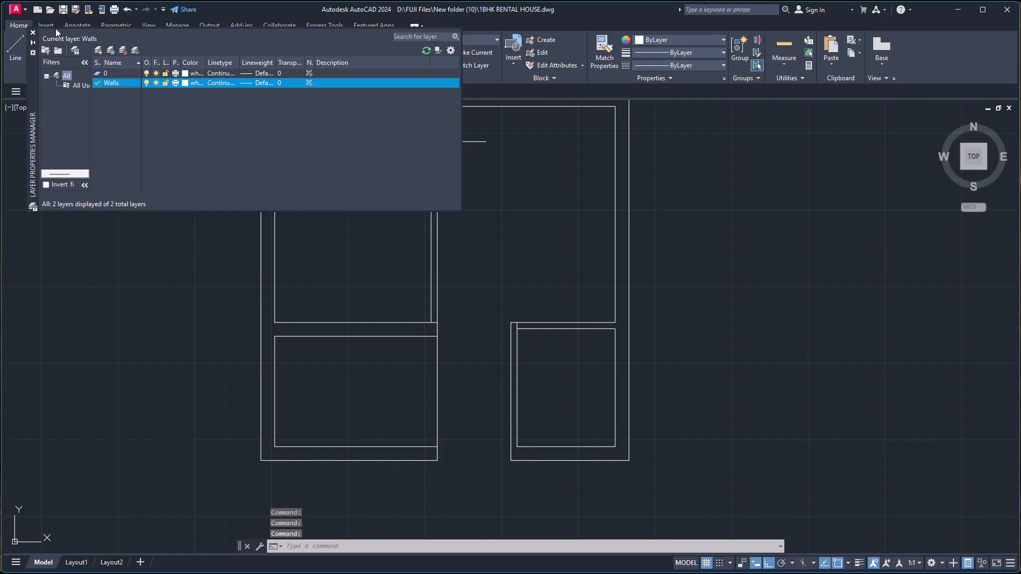
left_click(34, 33)
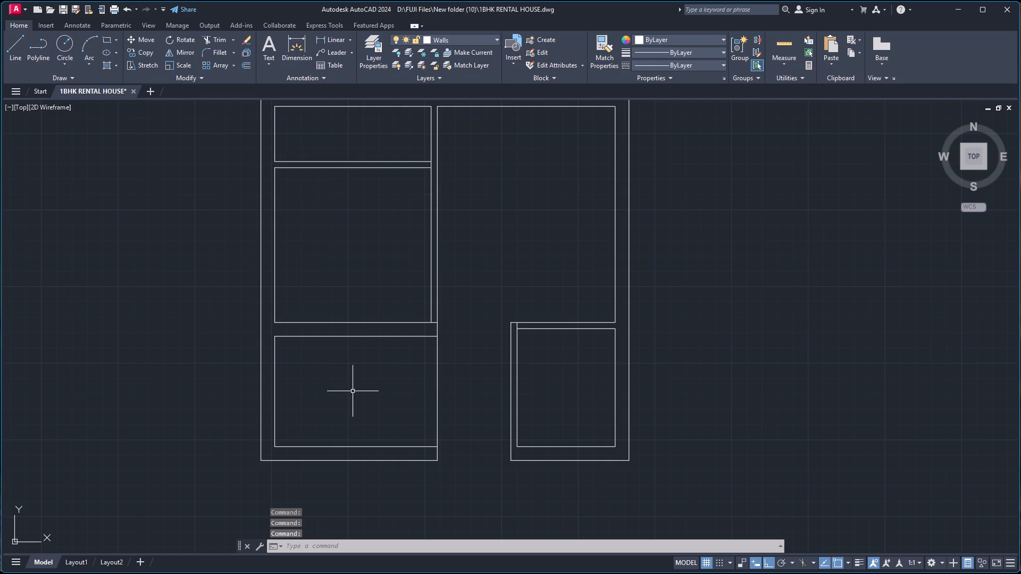
Move all the lines of the house plan onto the Walls layer.
scroll(353, 393, "down", 2)
left_click(476, 432)
left_click(206, 209)
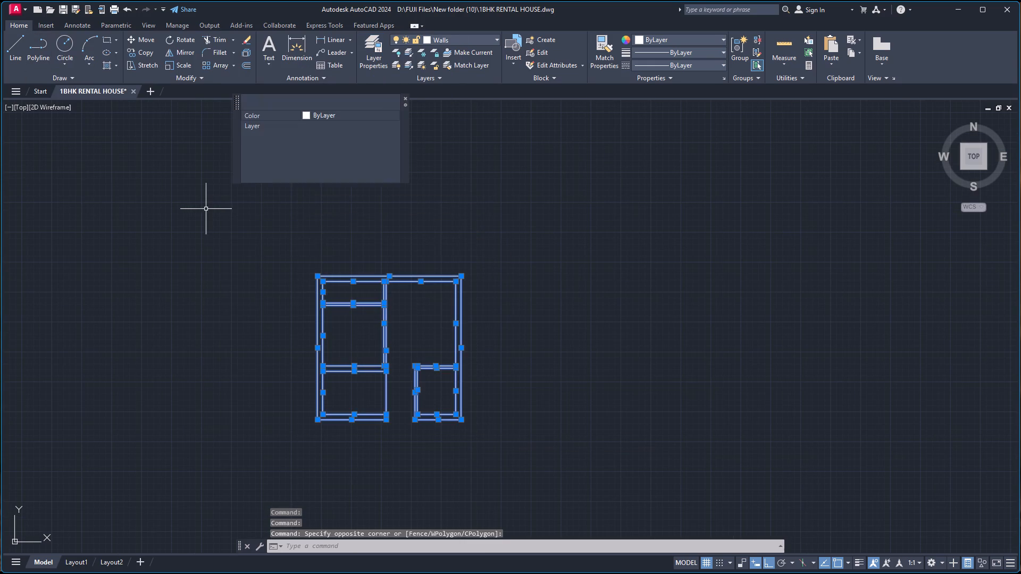
double_click(337, 122)
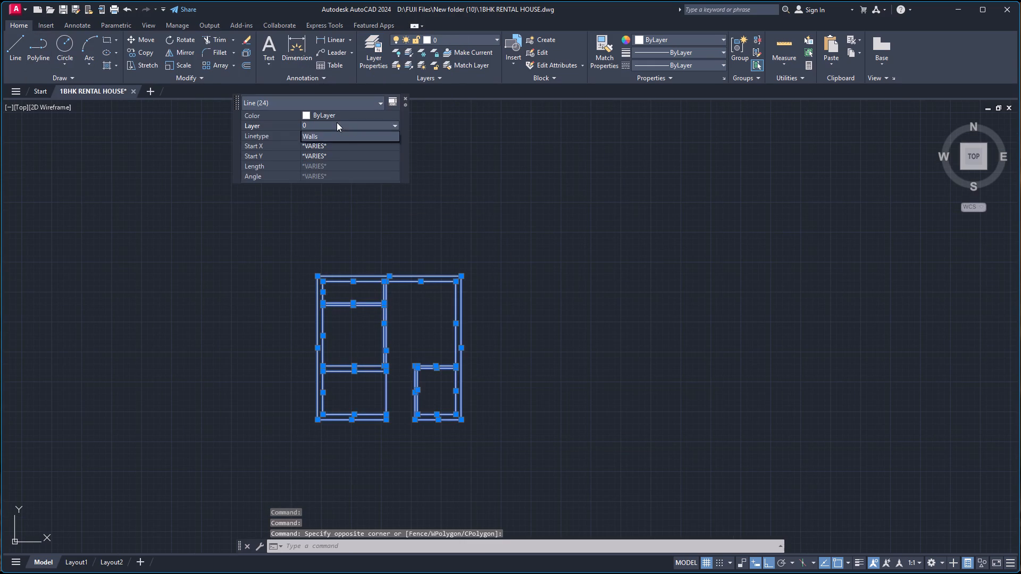
left_click(320, 143)
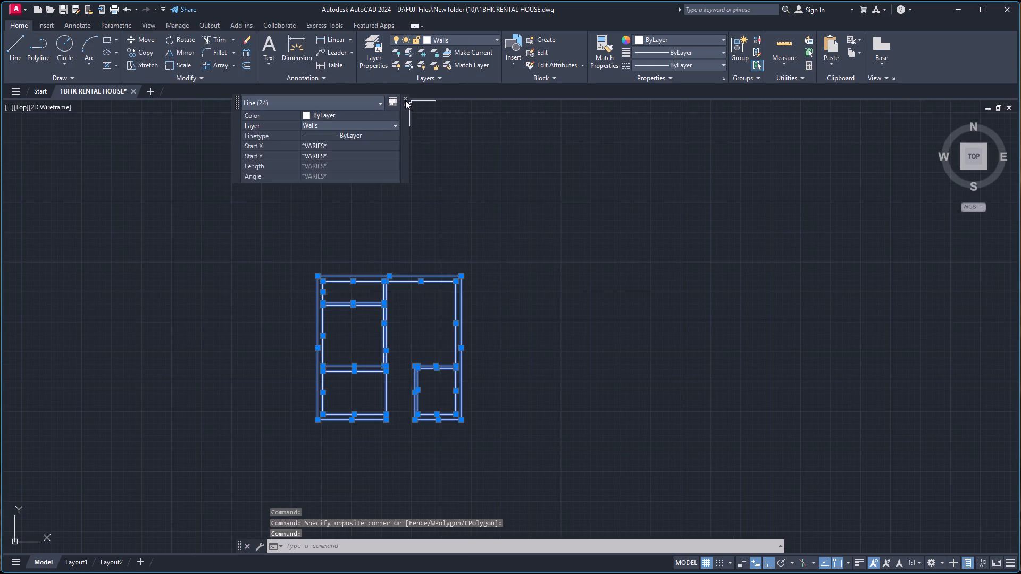
left_click(405, 99)
Add another new layer to the drawing in addition to Walls.
left_click(371, 44)
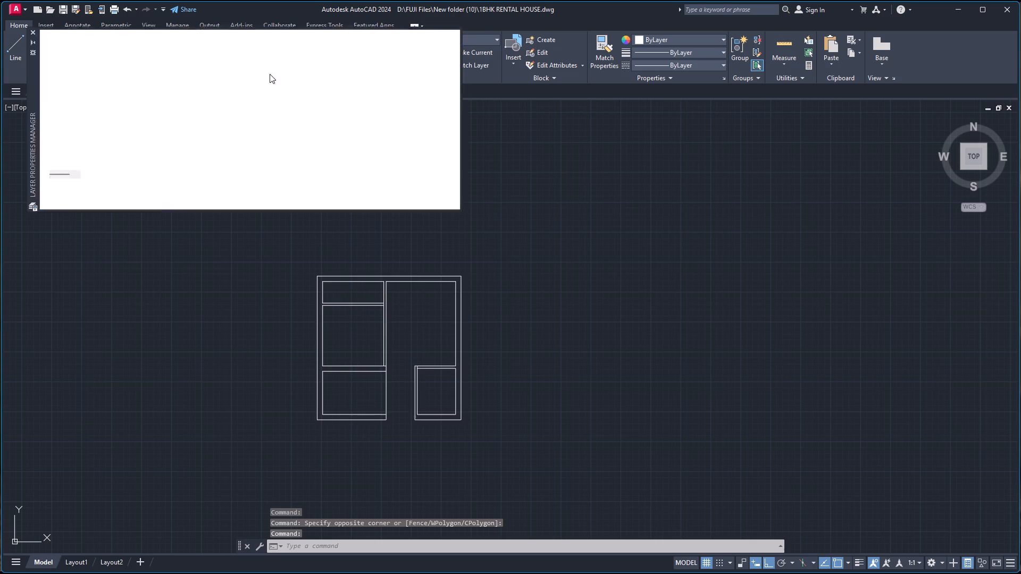
left_click(99, 46)
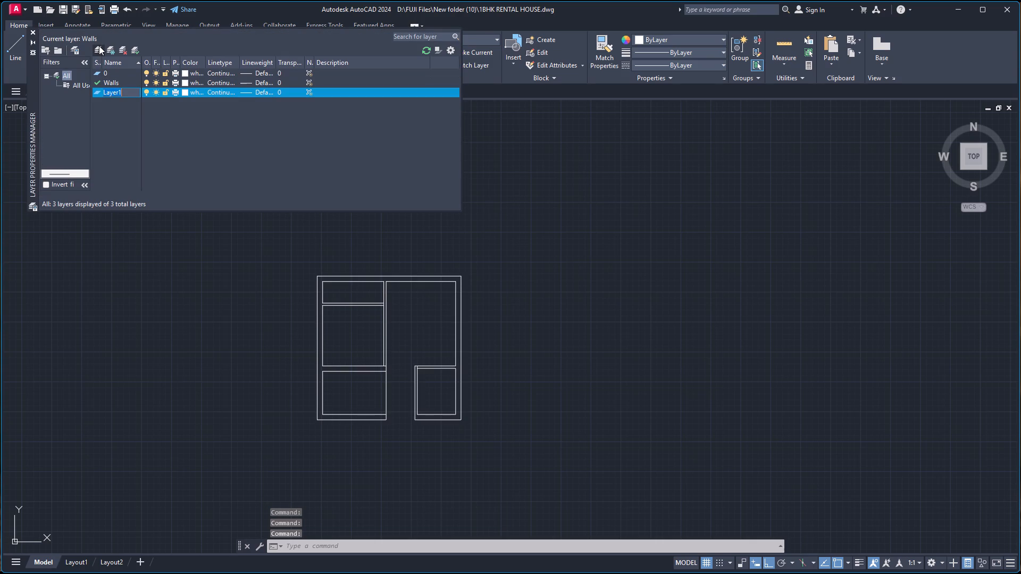
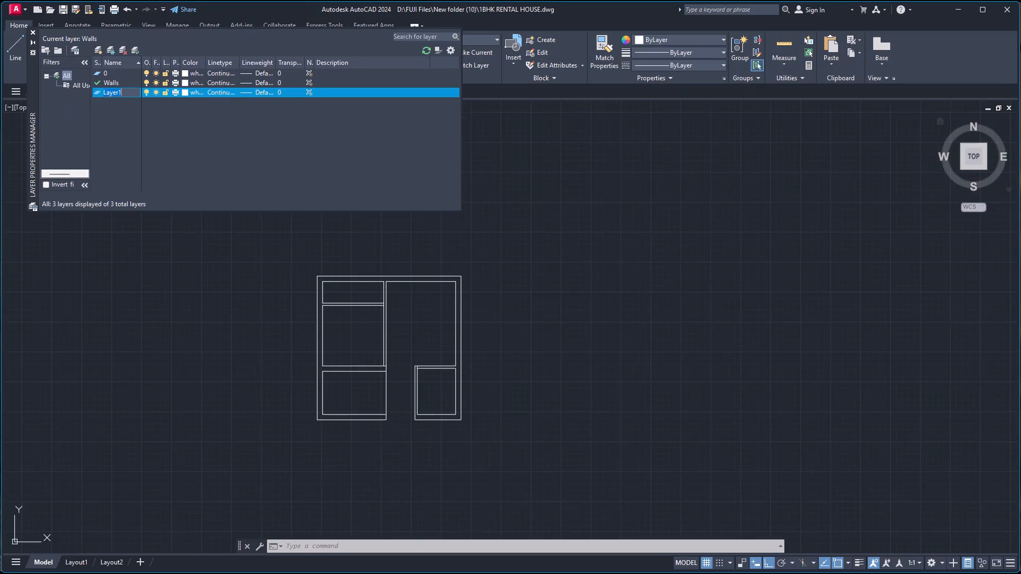
Name the new layer Steps, give it yellow colour index 50, and make it the current layer.
type("Steps")
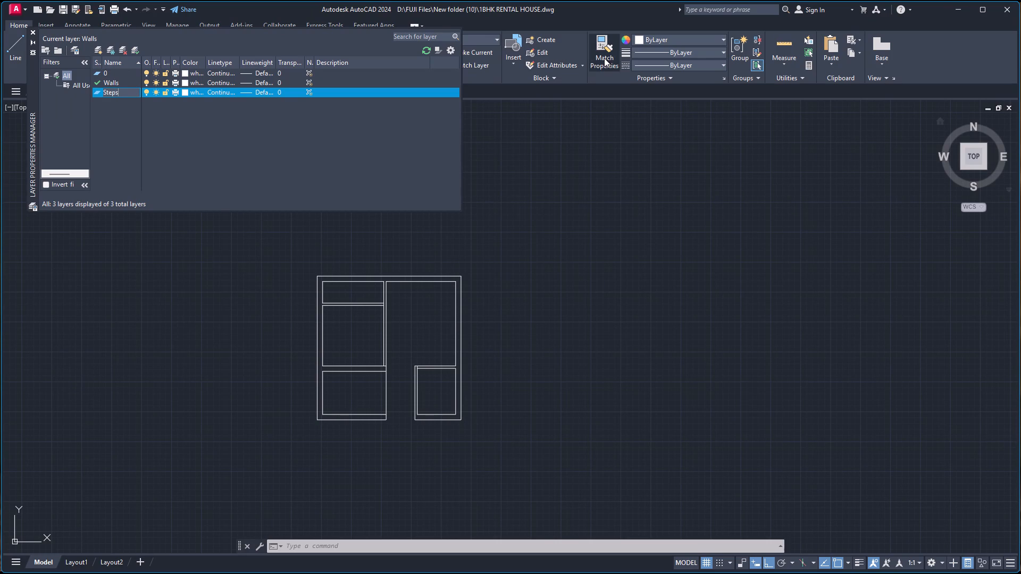
double_click(188, 93)
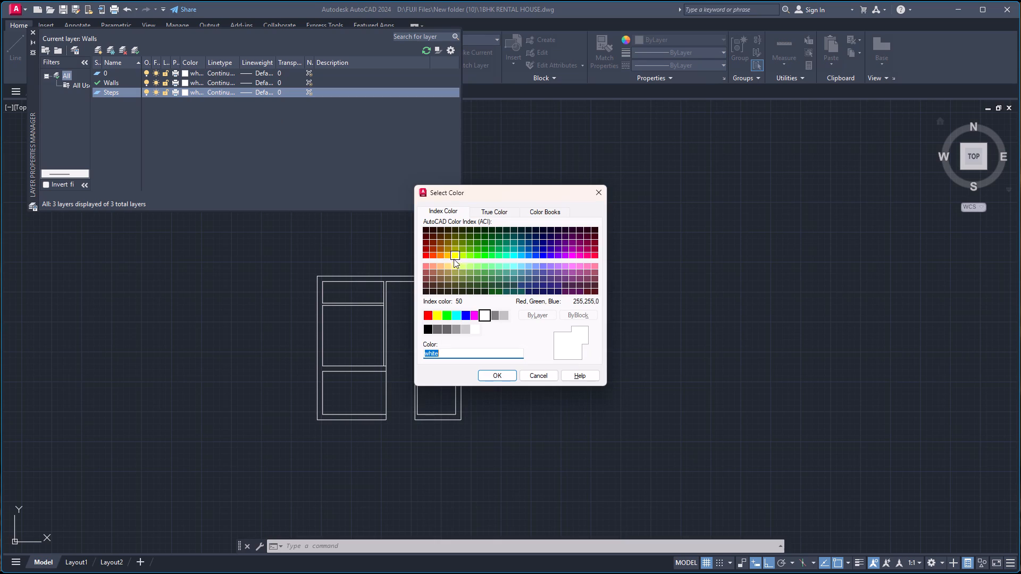
left_click(454, 256)
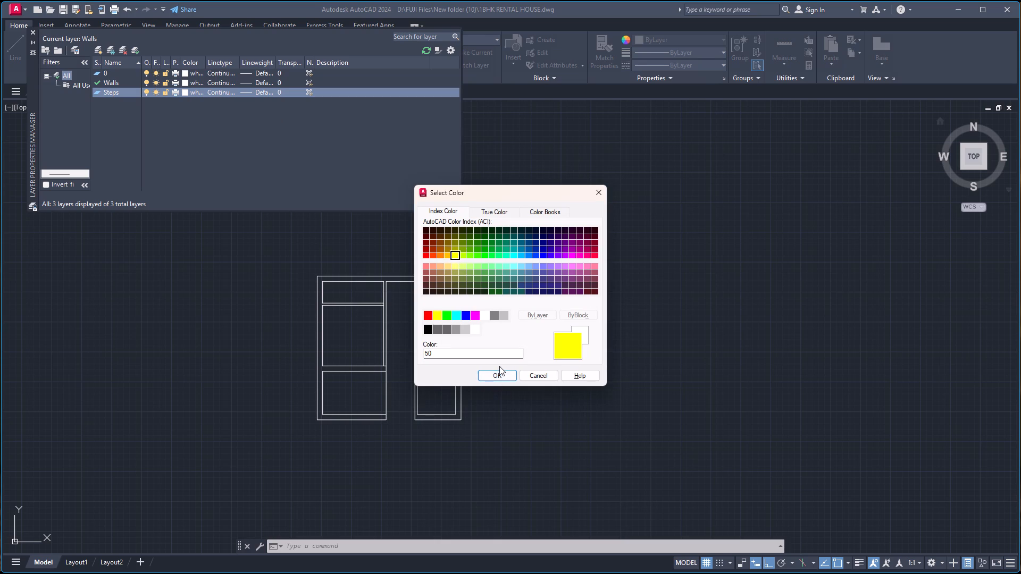
left_click(496, 376)
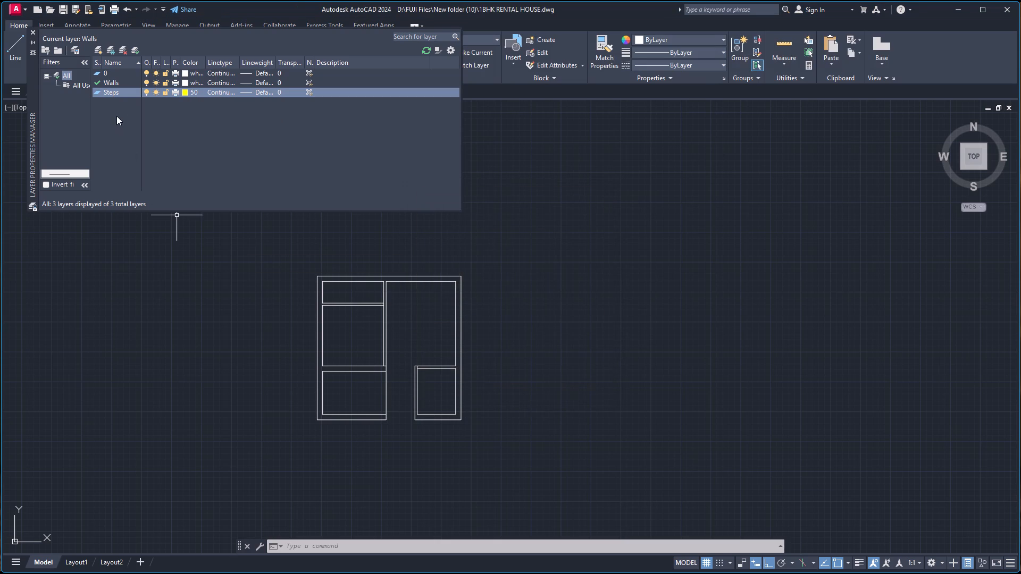
double_click(116, 94)
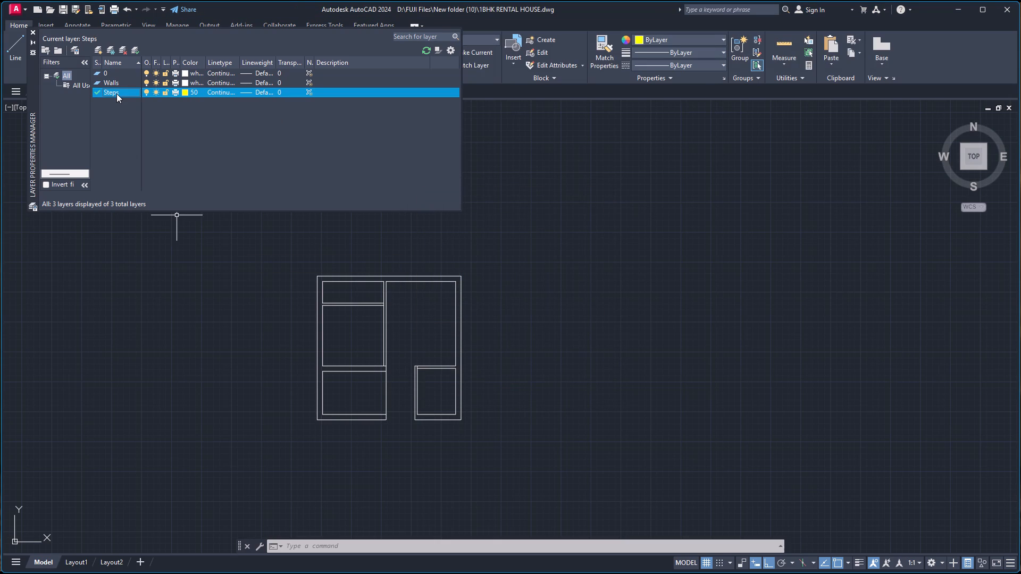
left_click(31, 29)
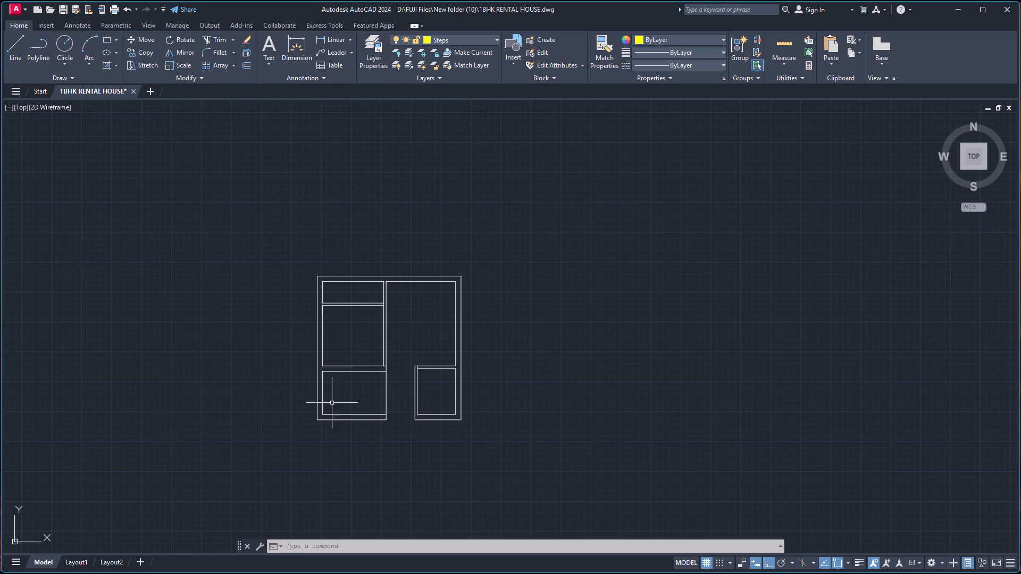
Trim the lower-left room's inner vertical line between the partition above it and the bottom exterior wall, opening that side.
scroll(383, 392, "up", 3)
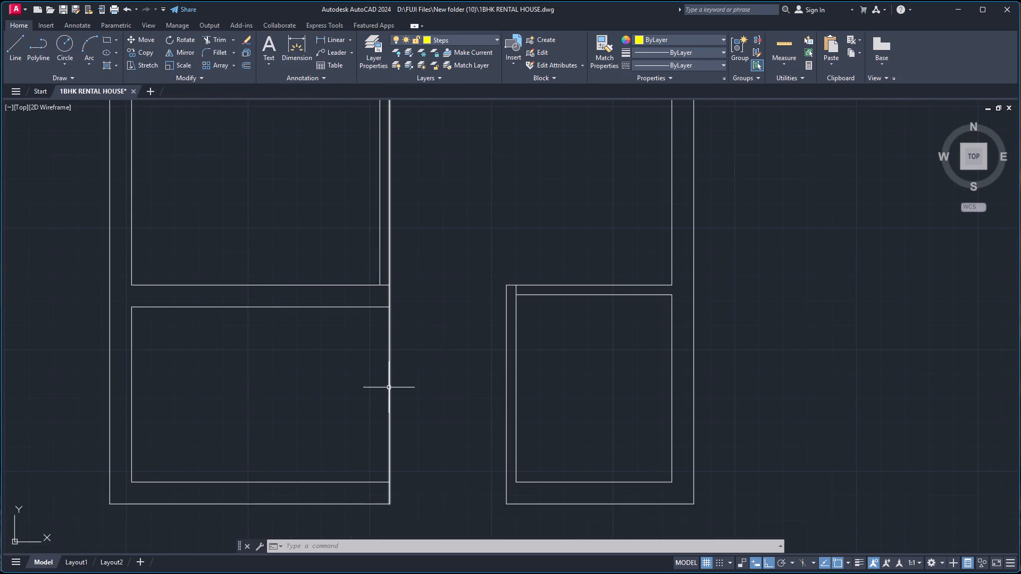
type("tr")
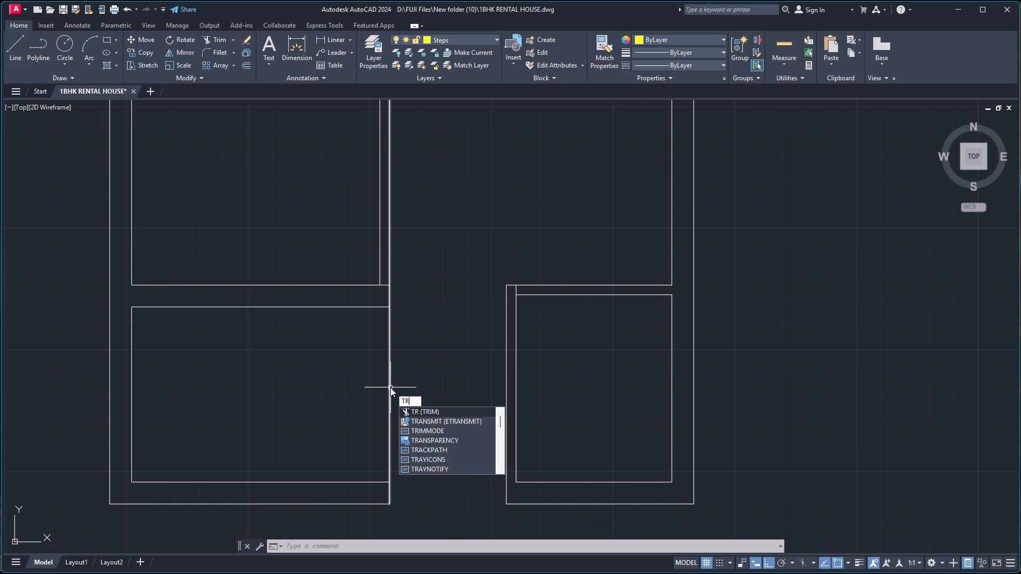
key("Return")
left_click(406, 387)
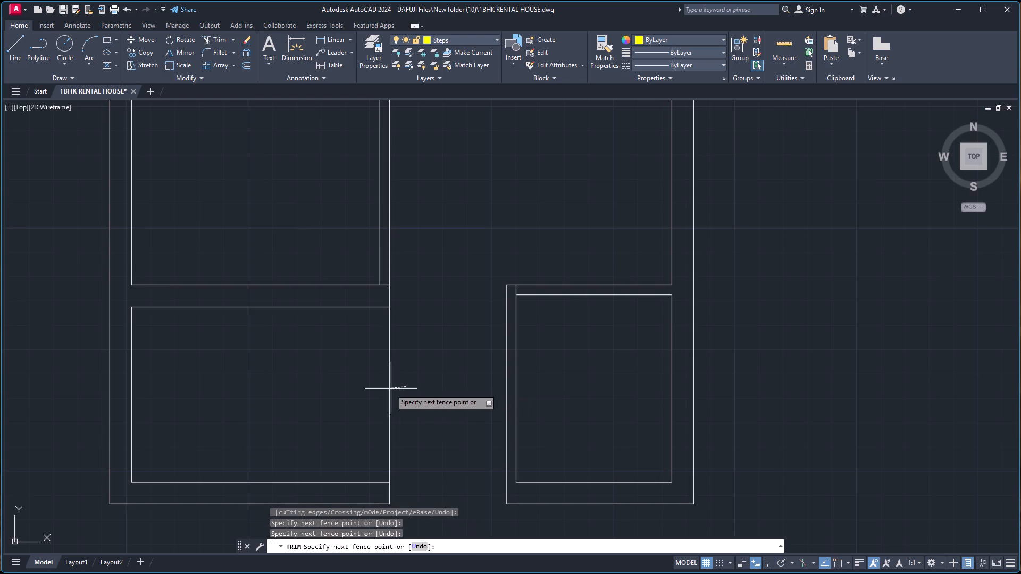
left_click(378, 391)
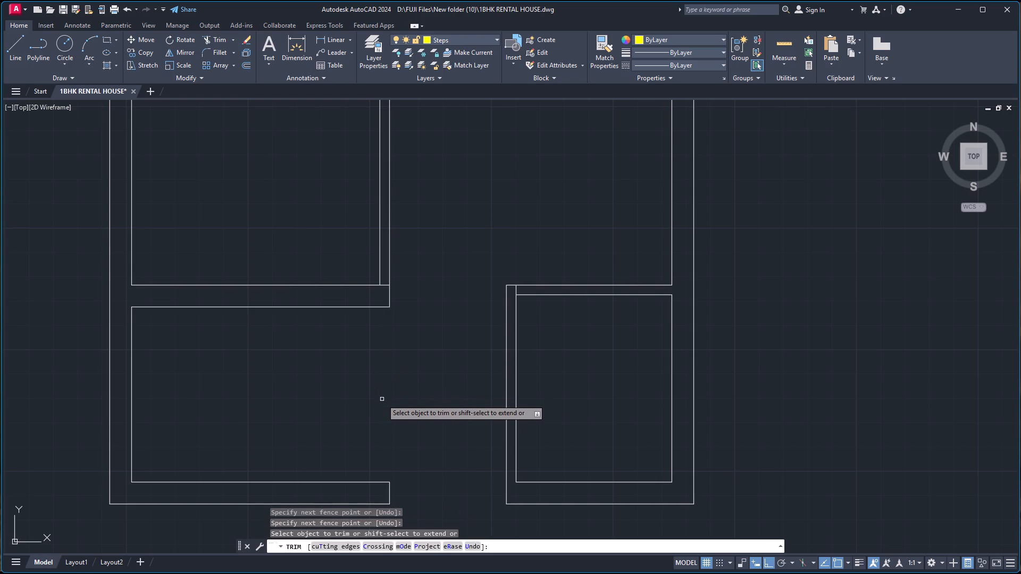
key("Escape")
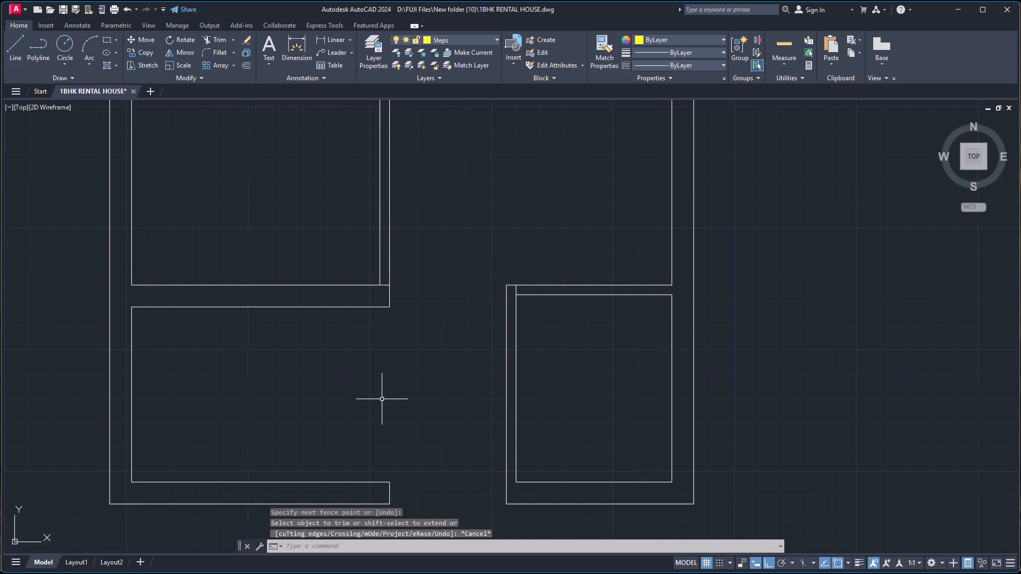
Draw a 6' vertical line on the Steps layer across the lower-left room's open side, between the two wall corners.
key("l")
key("Return")
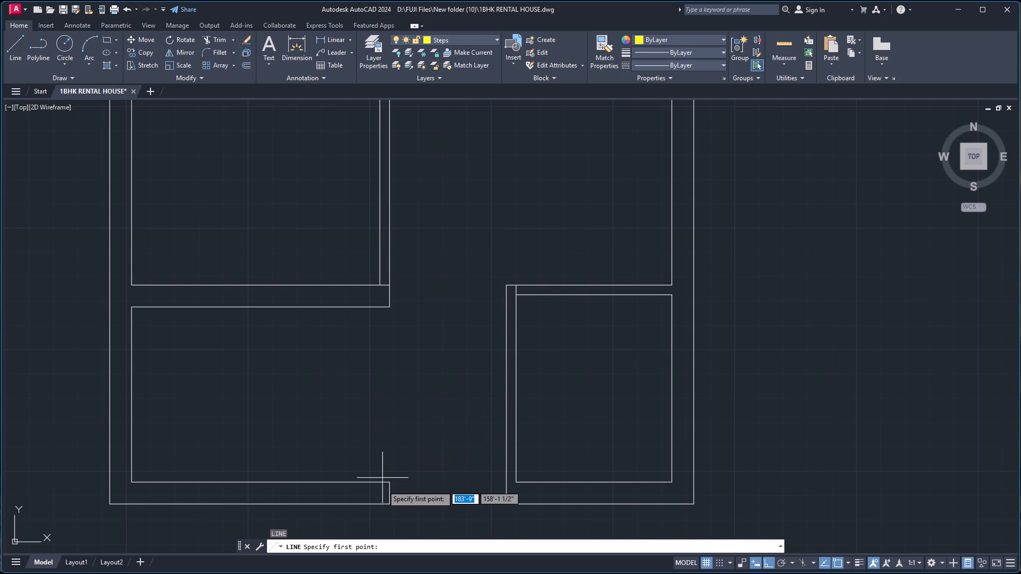
left_click(388, 483)
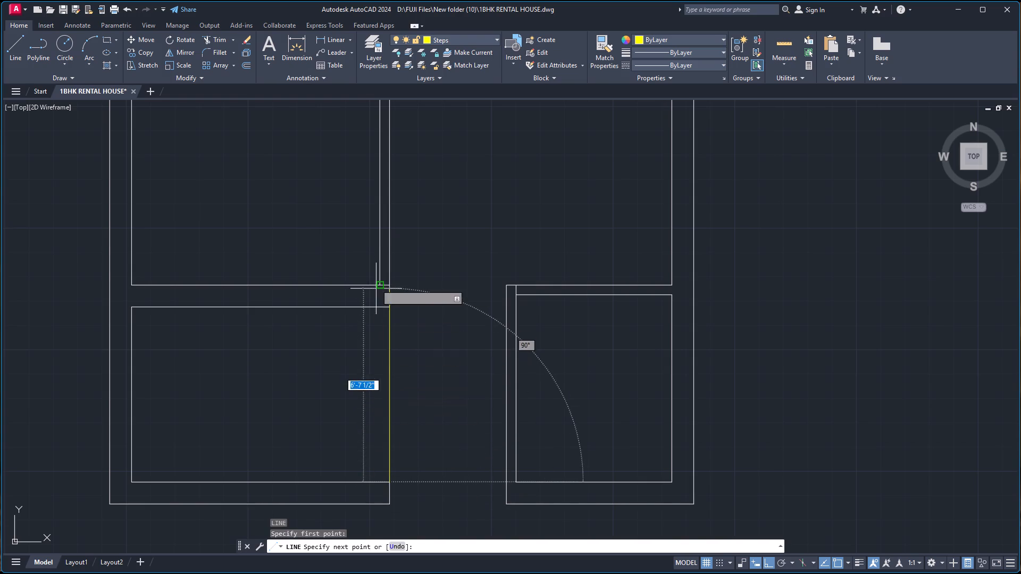
left_click(389, 308)
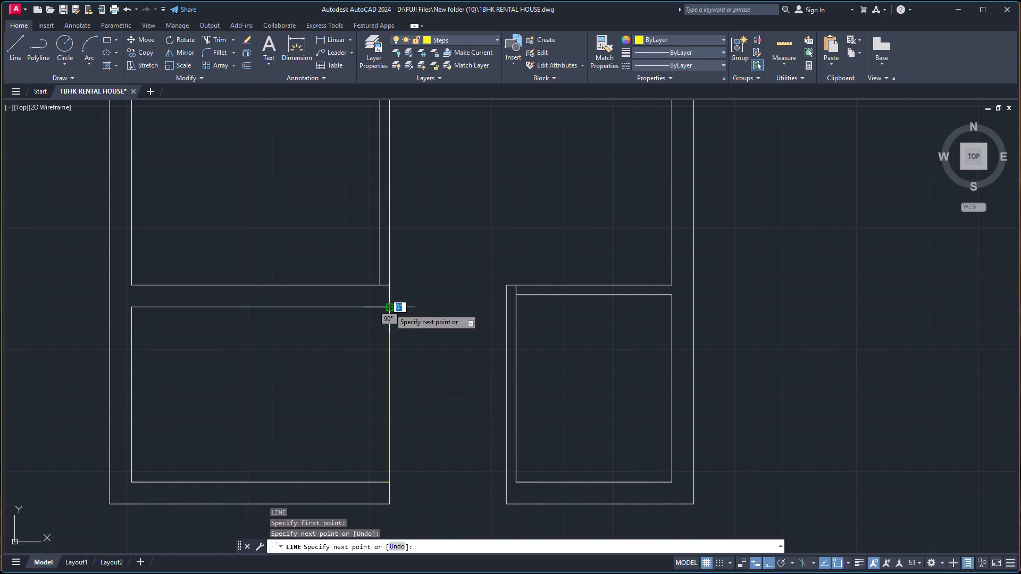
key("space")
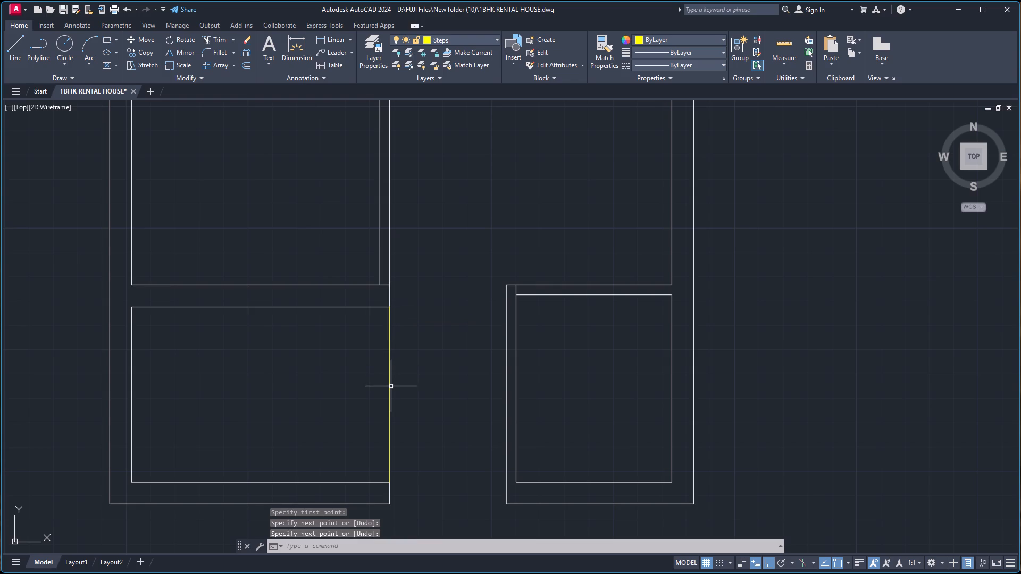
Draw a horizontal line from the midpoint of the yellow vertical line to the inner face of the left exterior wall.
key("l")
key("Return")
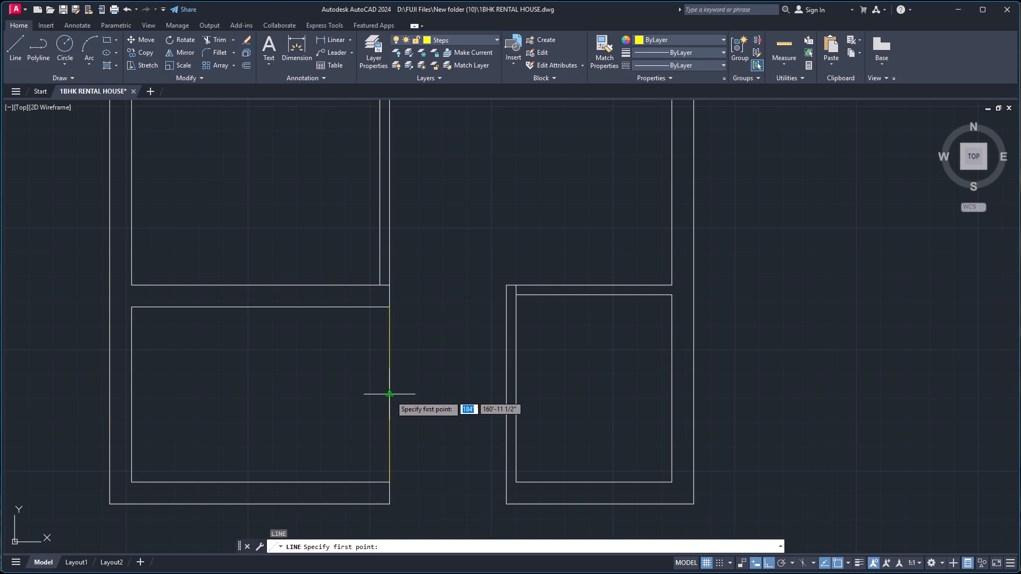
left_click(390, 395)
left_click(134, 395)
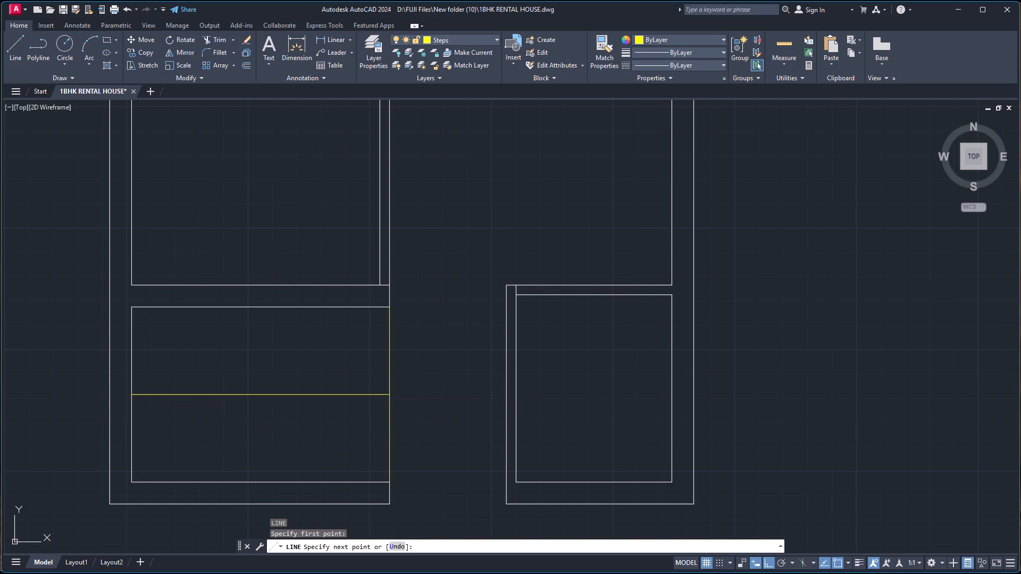
key("space")
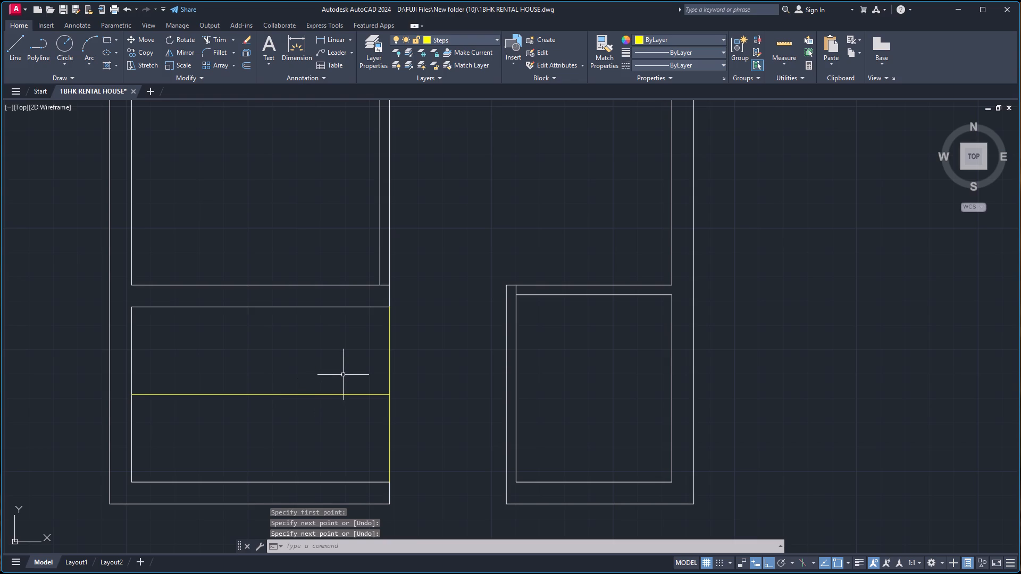
Copy the yellow vertical line toward the left exterior wall as an array of 8 items spaced 10" apart to form the stair treads.
key("o")
key("BackSpace")
left_click(388, 375)
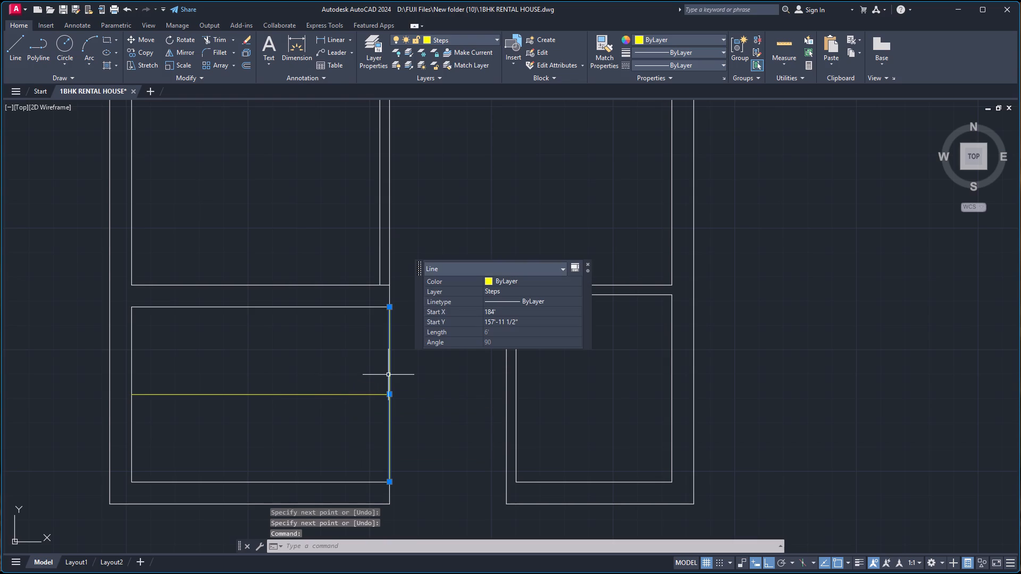
type("co")
key("Return")
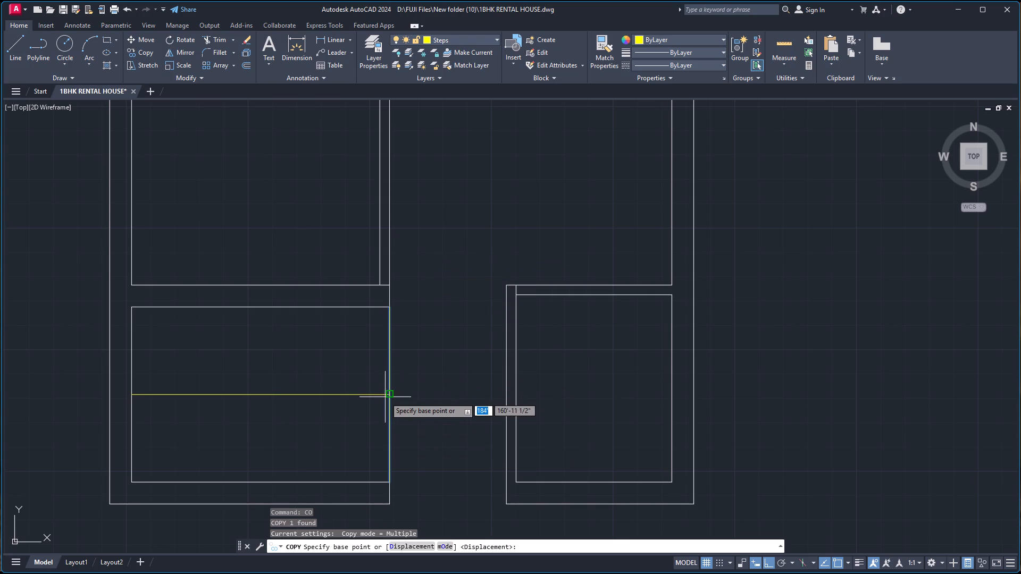
left_click(388, 396)
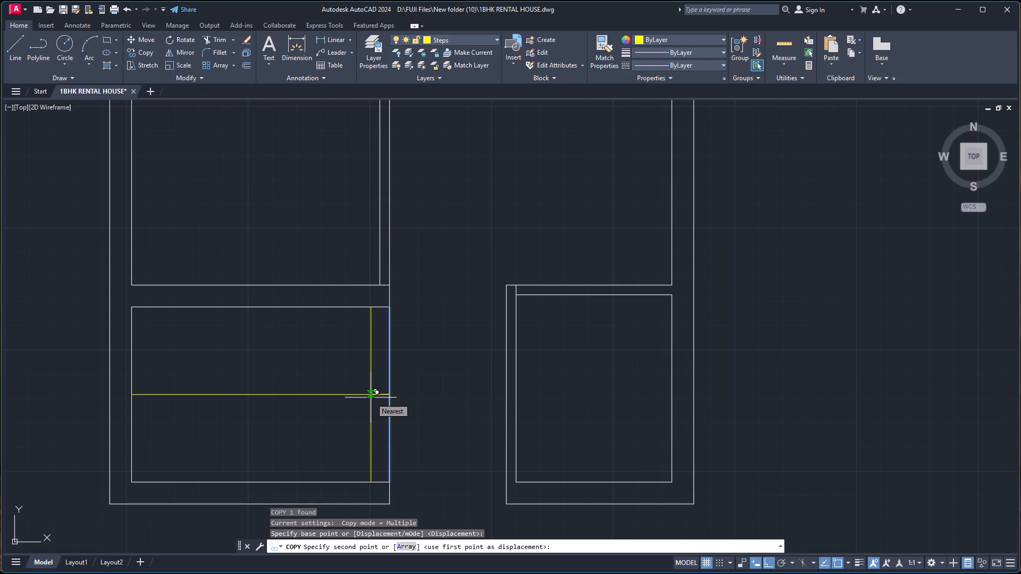
key("a")
key("Return")
key("8")
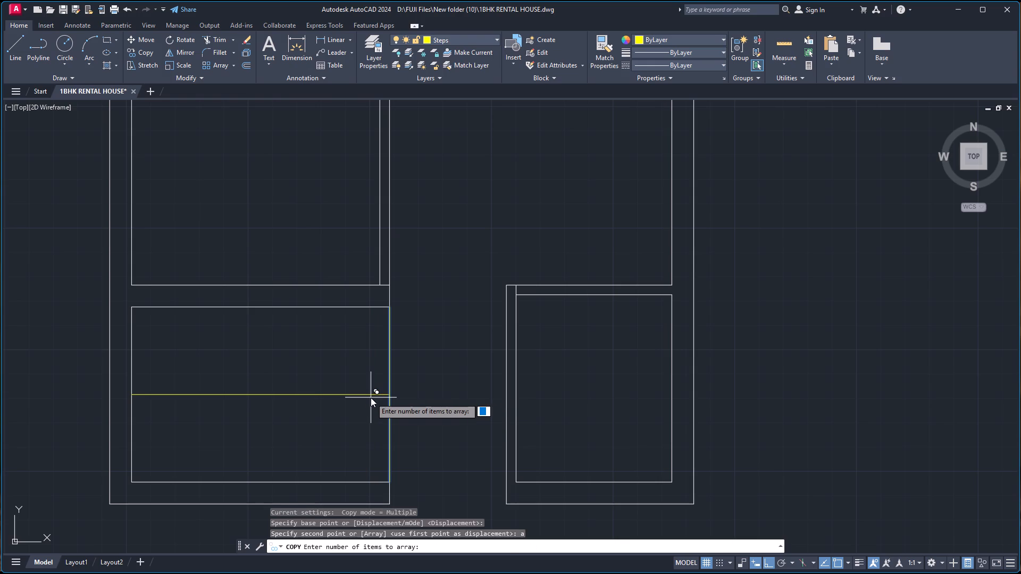
key("Return")
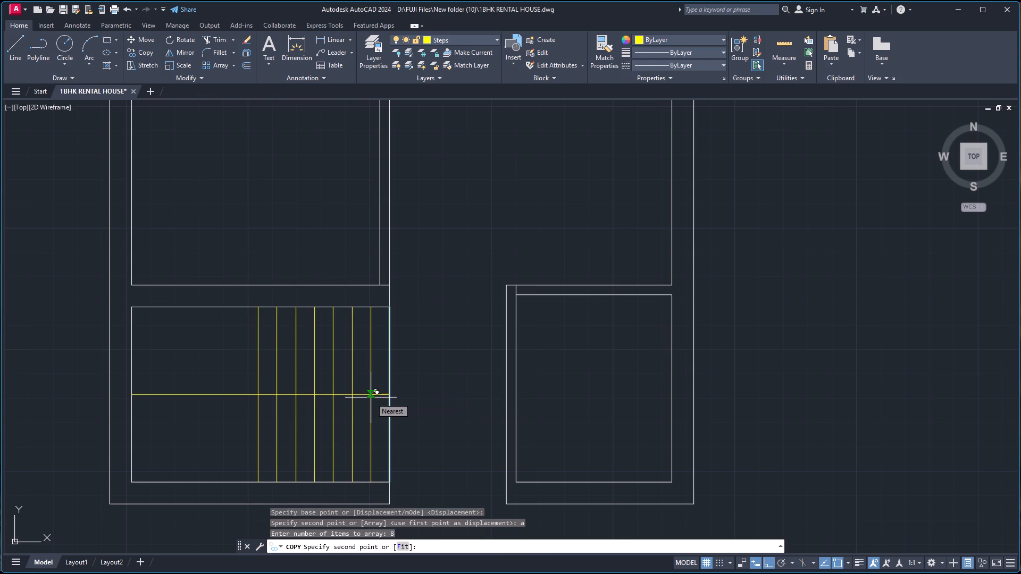
type("10")
key("Return")
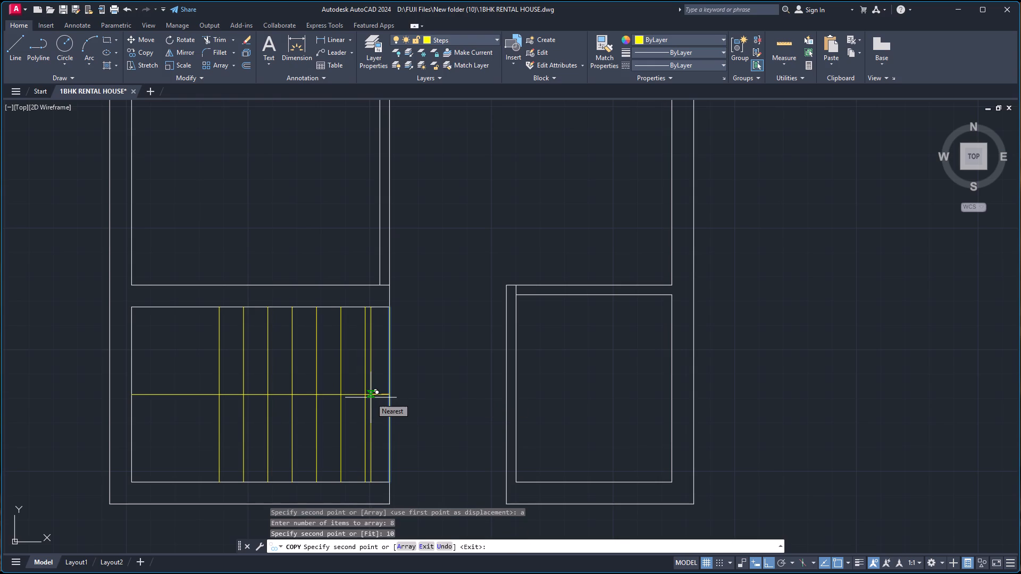
key("Escape")
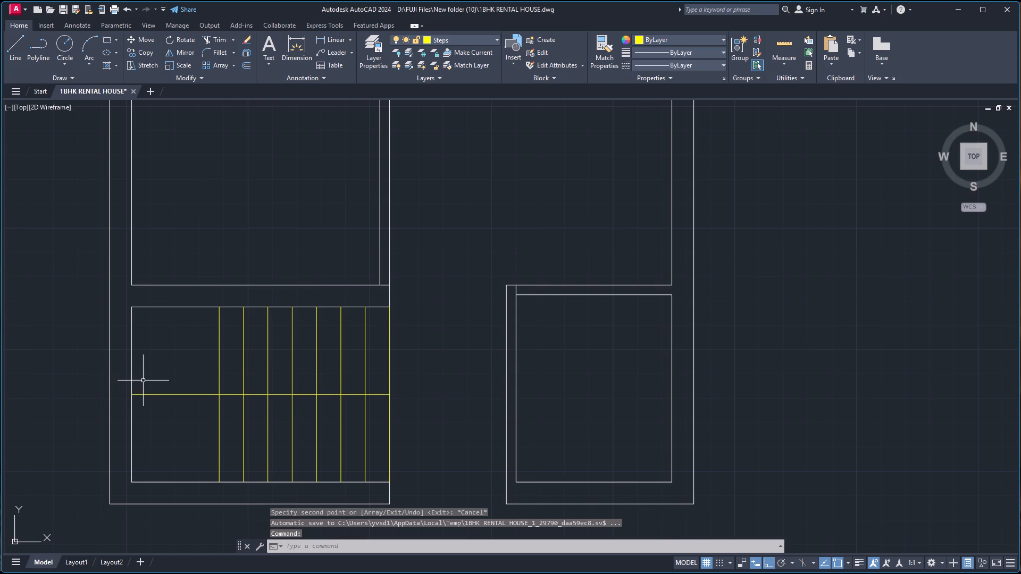
Trim the stair's horizontal centre line between the left exterior wall and the last tread, leaving the landing clear.
key("t")
key("r")
key("Return")
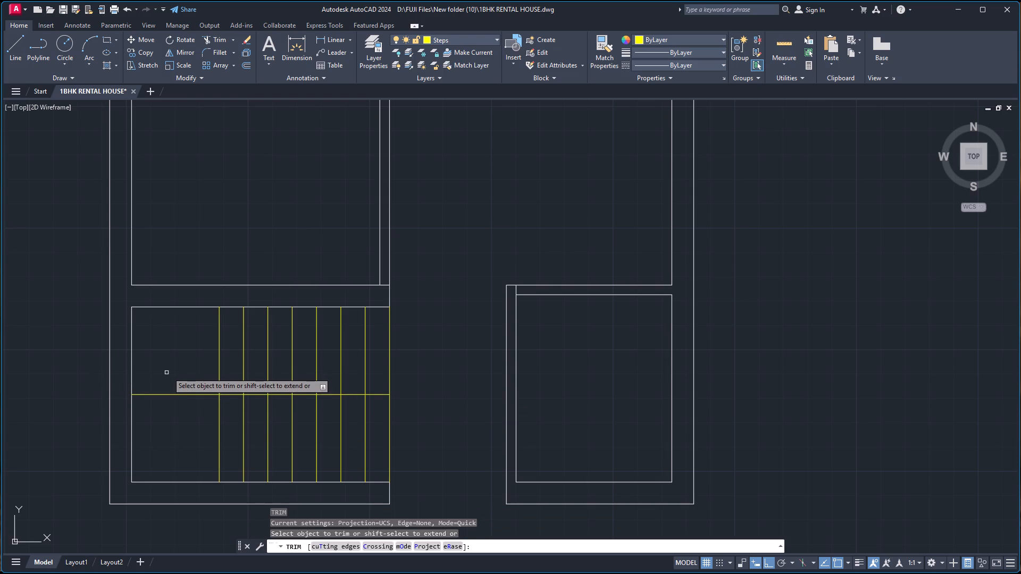
left_click(174, 370)
left_click(169, 417)
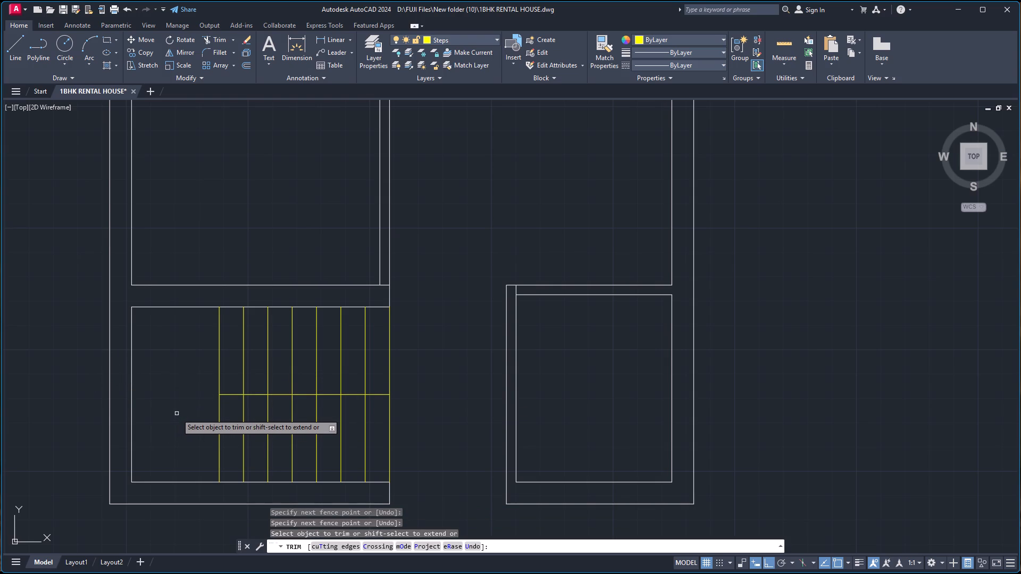
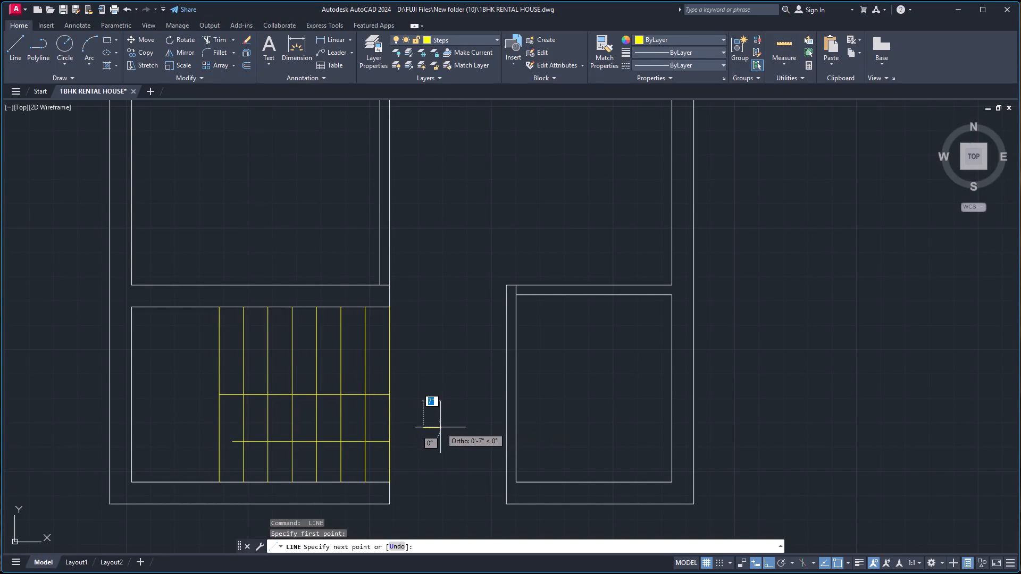
Draw an 8" horizontal line in the open space between the staircase and the lower-right room as the arrowhead's base.
type("83")
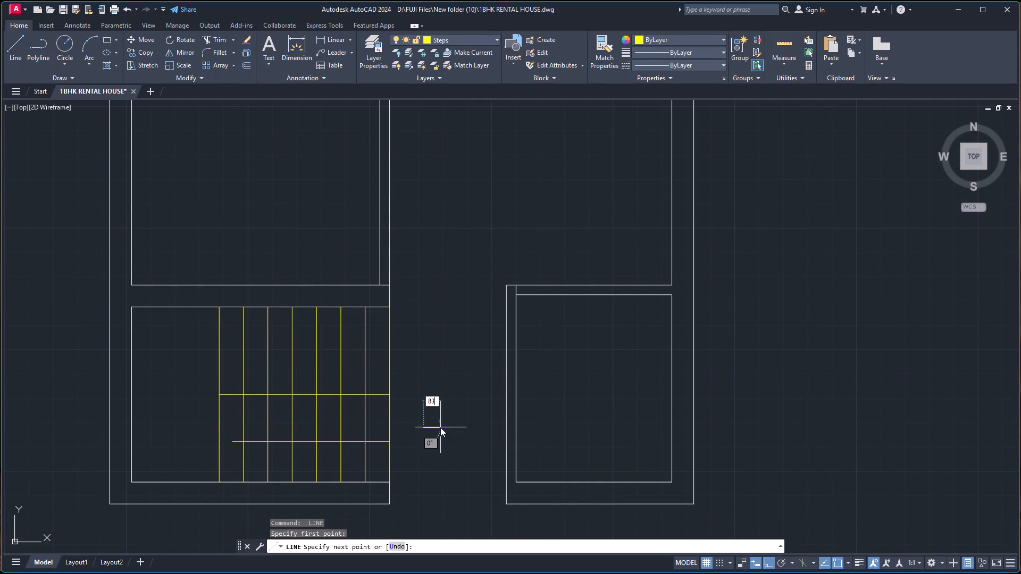
key("BackSpace")
key("Return")
key("space")
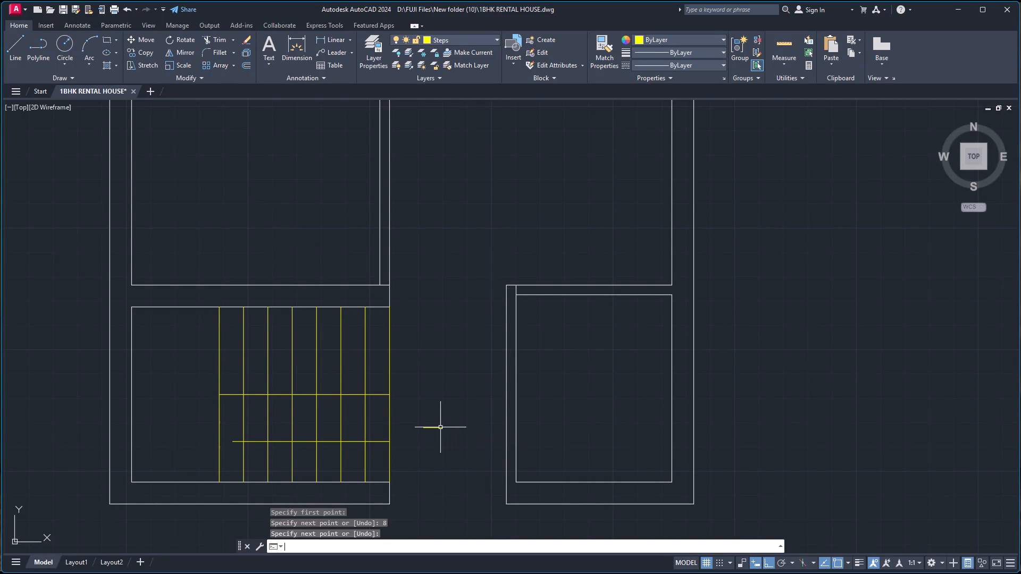
Draw a 4" vertical line up from the base line's midpoint and connect its top to both base ends, forming a triangle.
scroll(440, 427, "up", 2, "ctrl")
key("space")
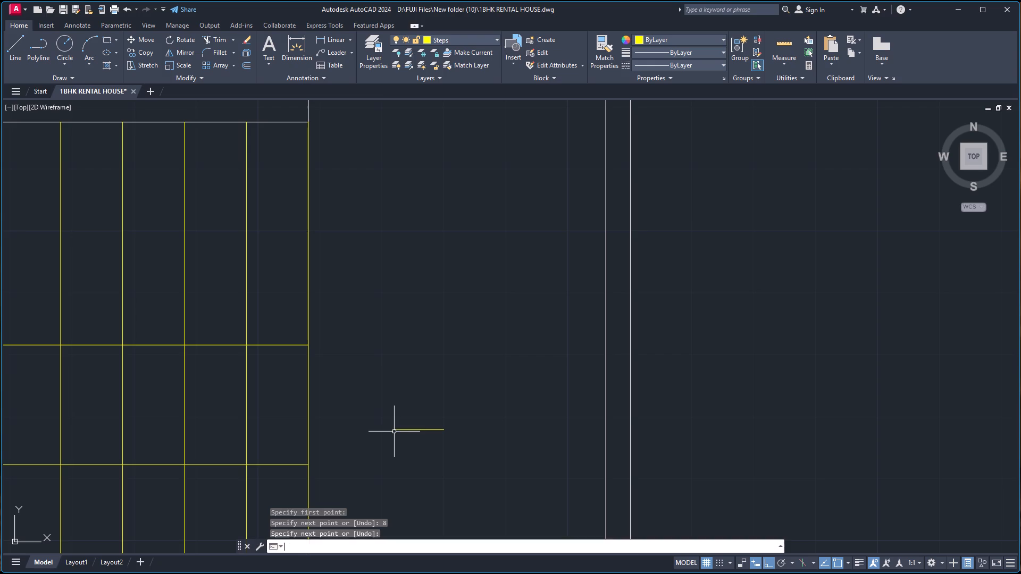
left_click_drag(417, 432, 415, 405)
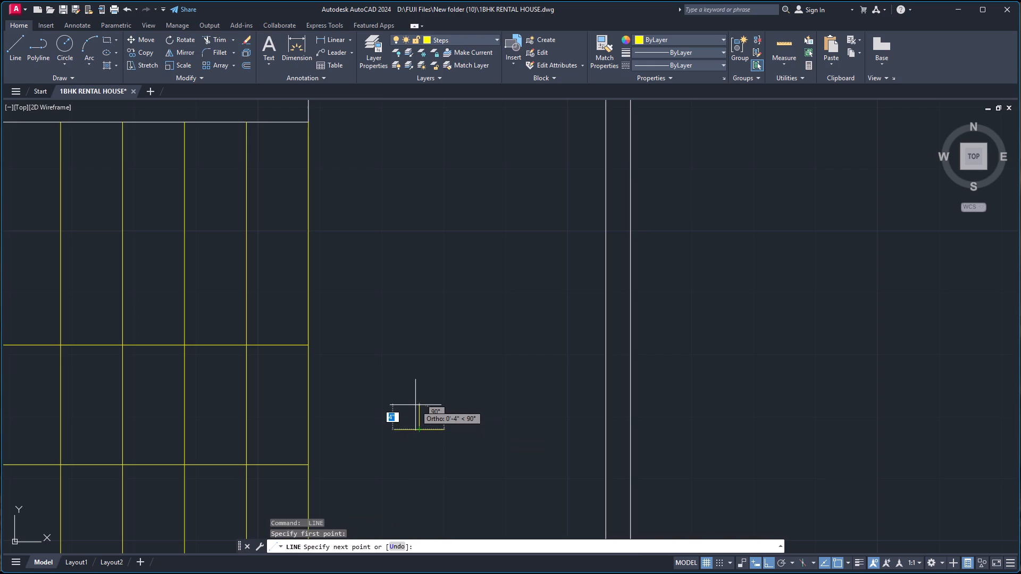
key("4")
key("Return")
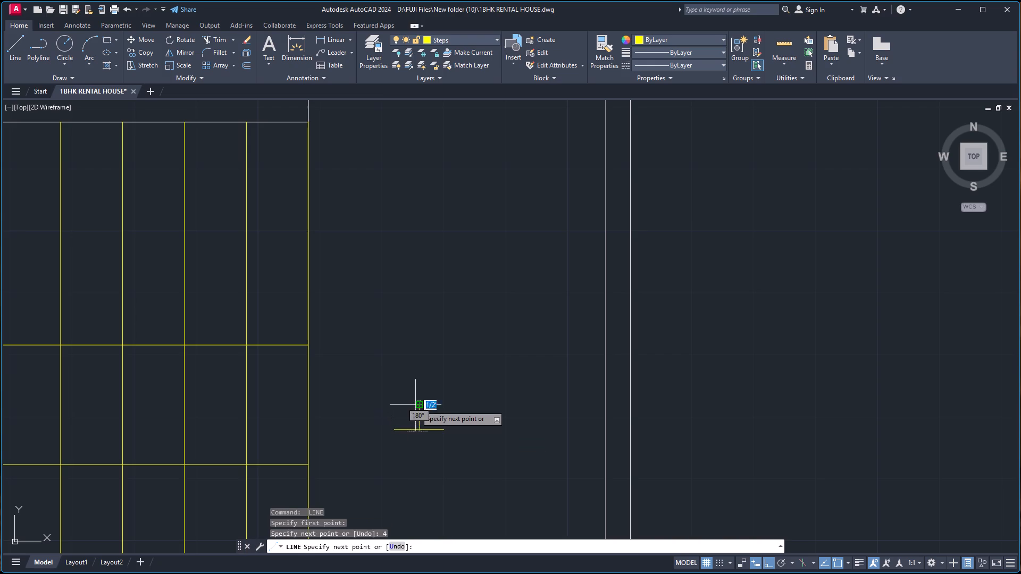
left_click(441, 427)
key("space")
key("space")
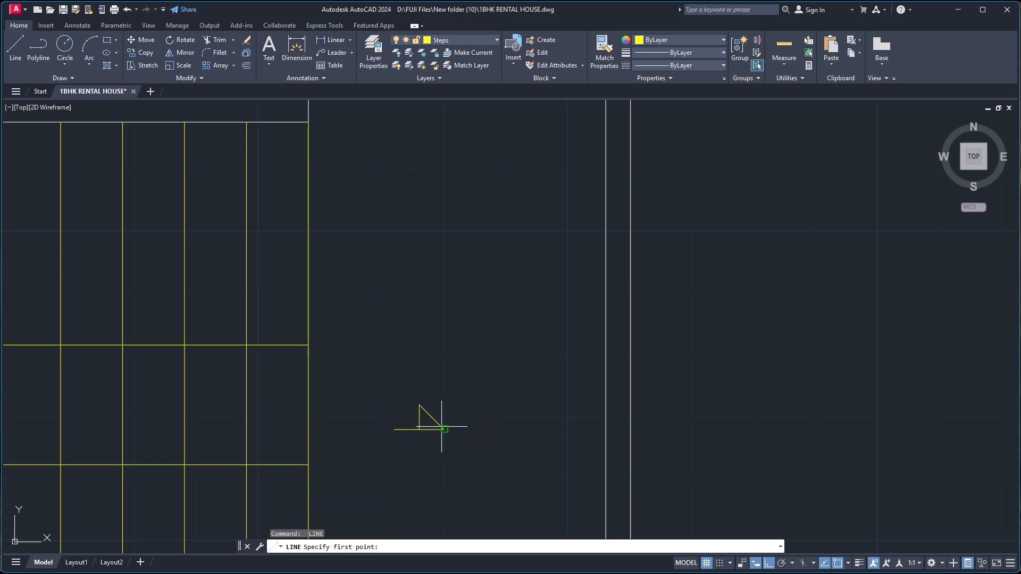
left_click(422, 403)
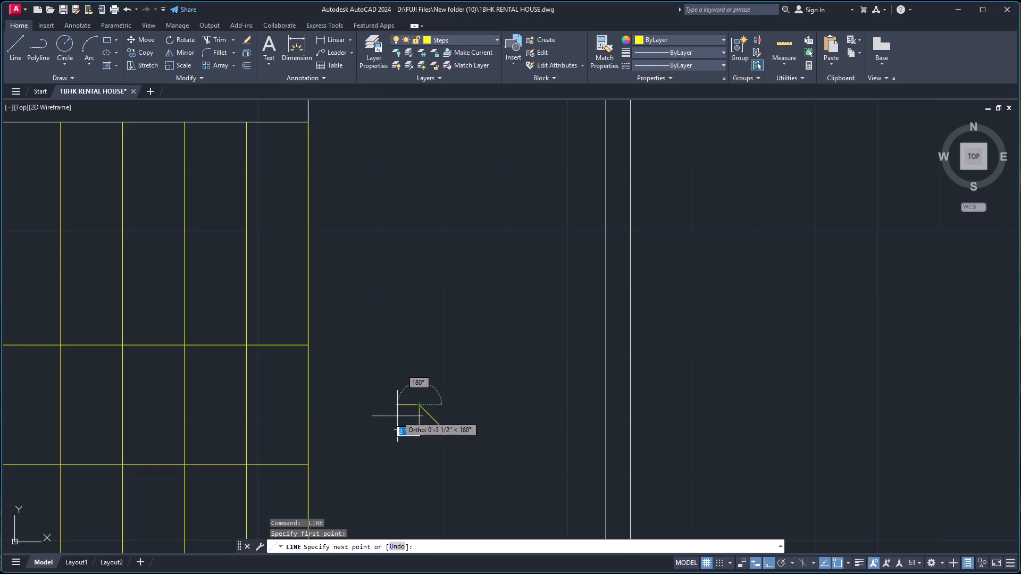
left_click(394, 428)
key("space")
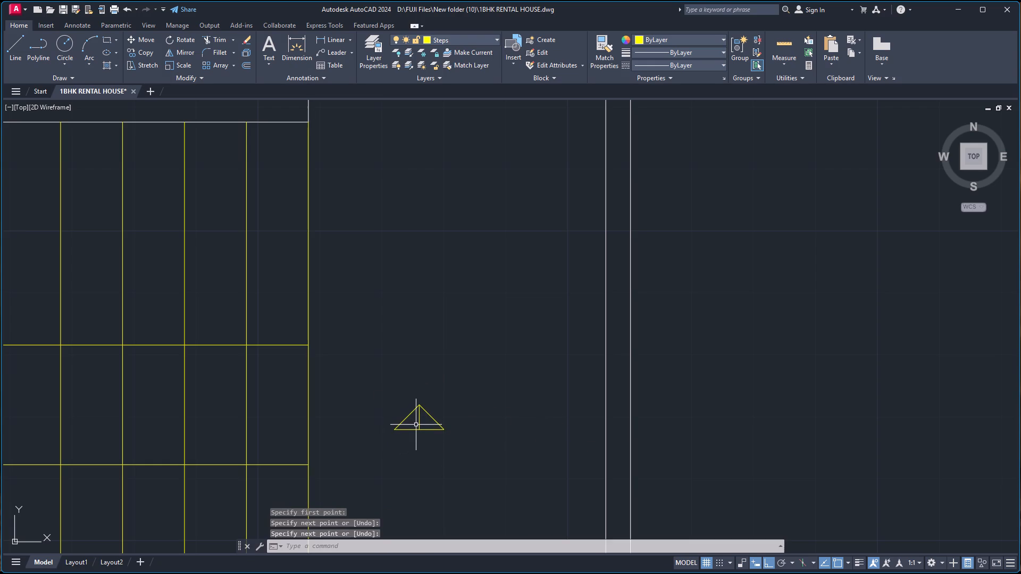
Erase the vertical construction line inside the triangle.
left_click(418, 424)
key("Delete")
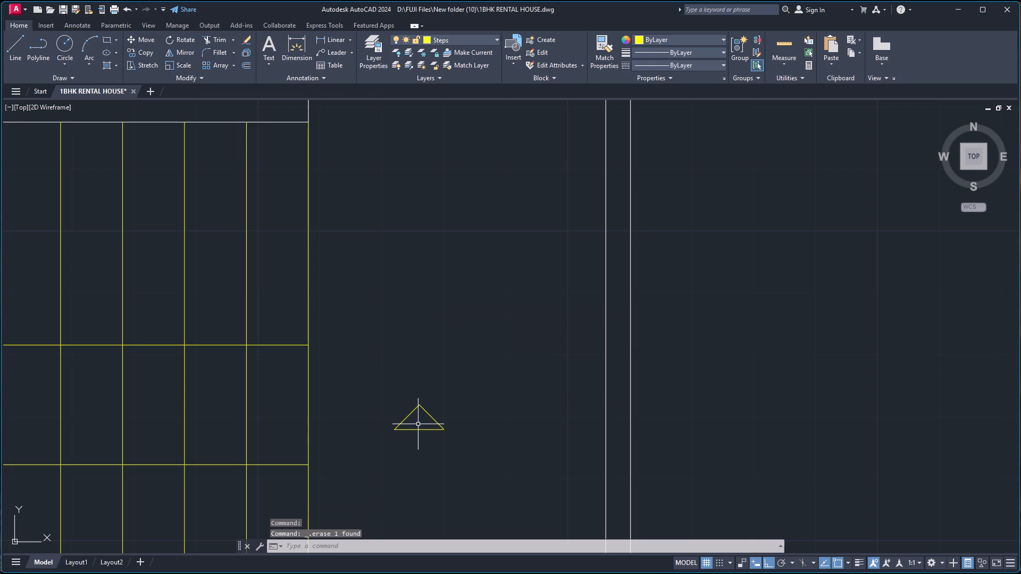
Fill the triangle with a SOLID hatch to make an arrowhead.
key("h")
key("Return")
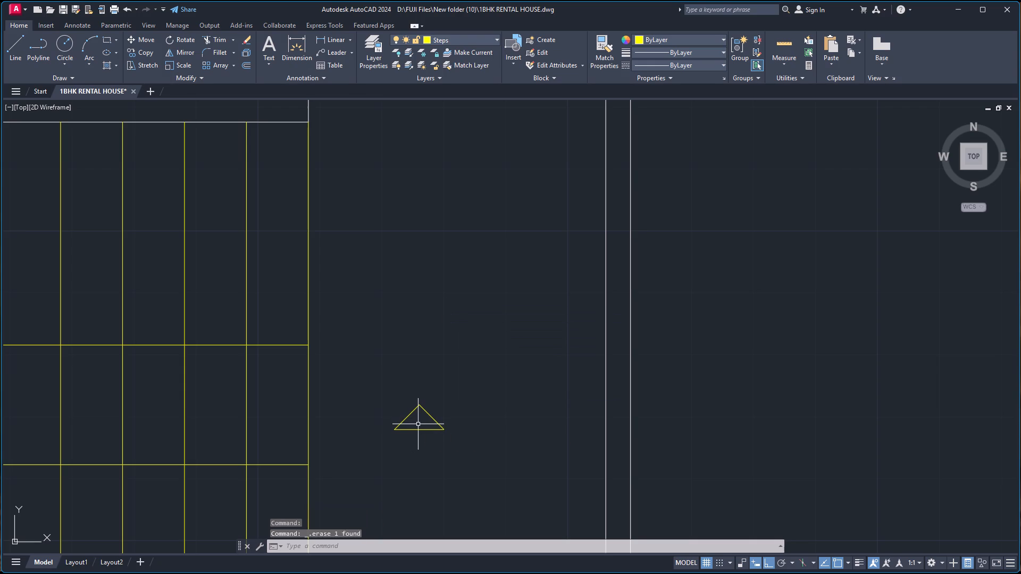
left_click(418, 424)
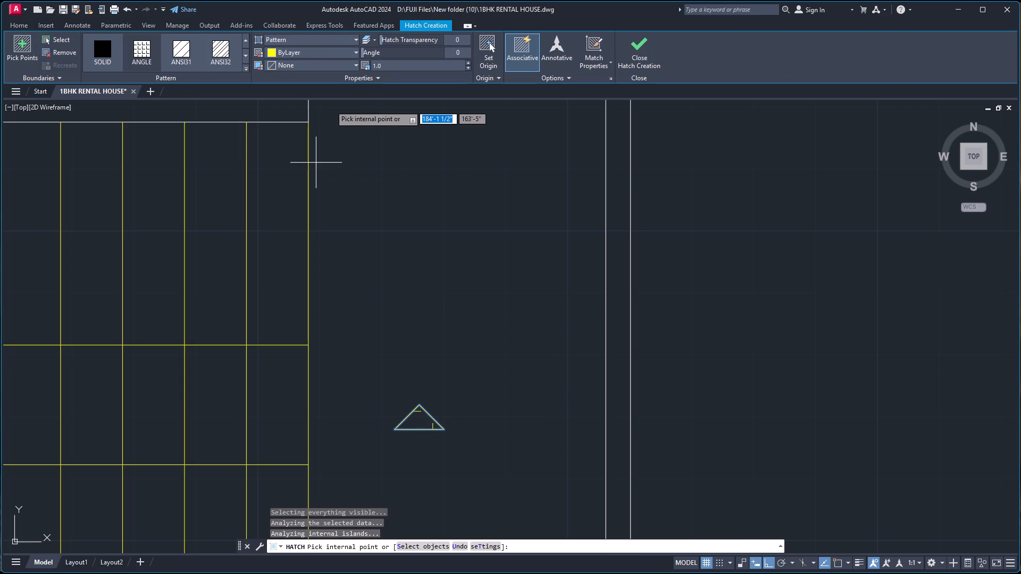
key("ctrl+z")
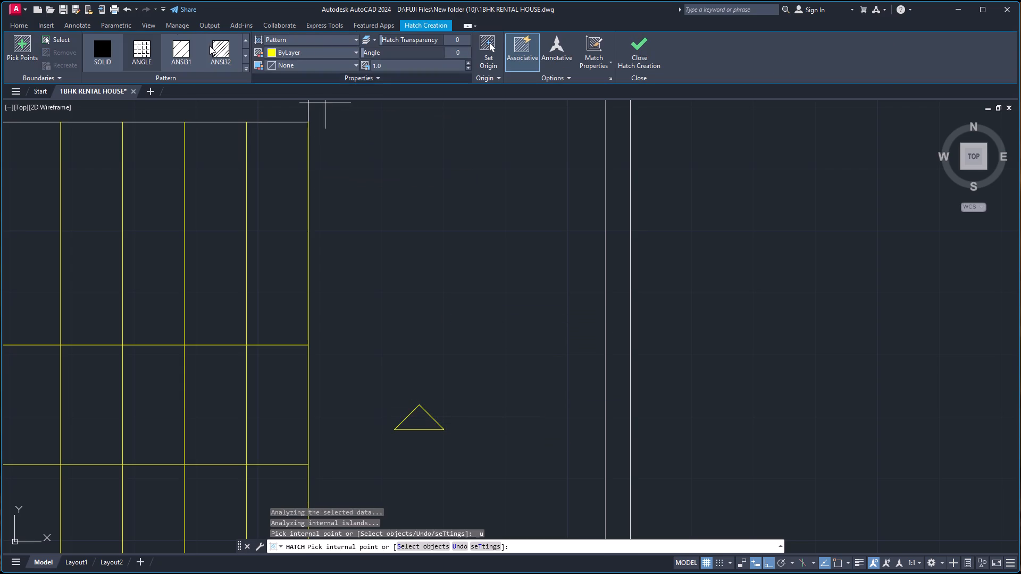
left_click(116, 50)
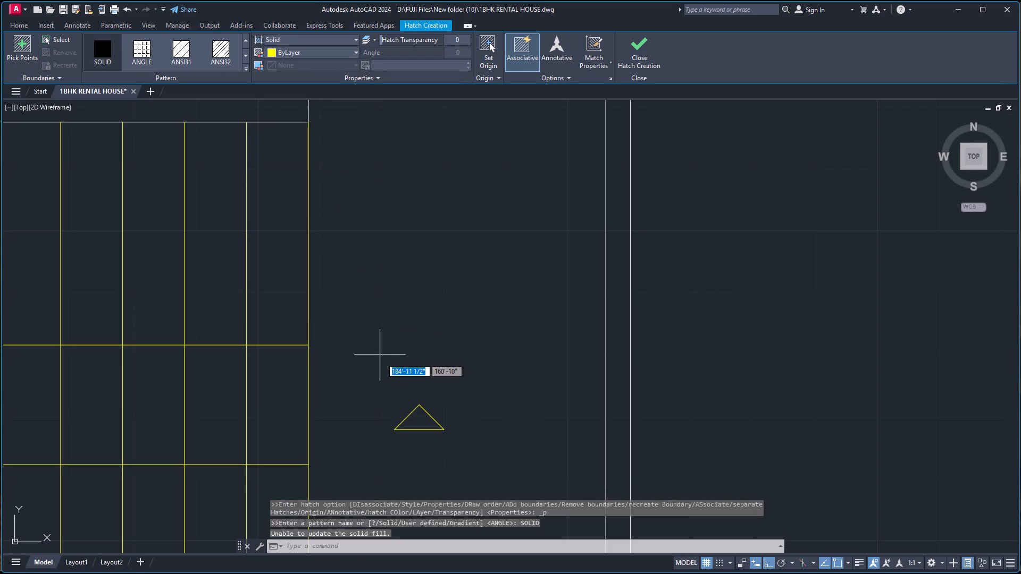
left_click(417, 419)
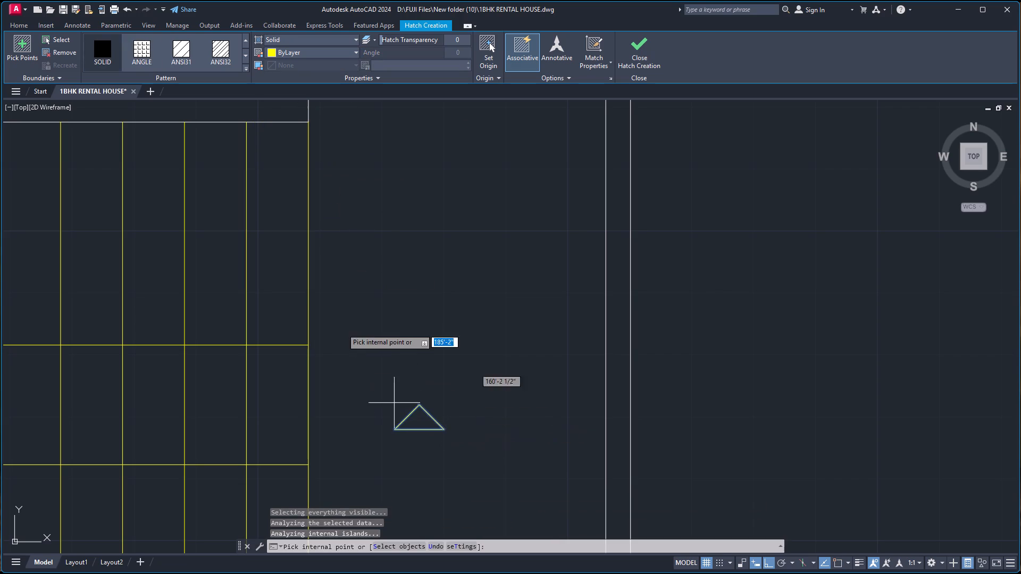
left_click(427, 424)
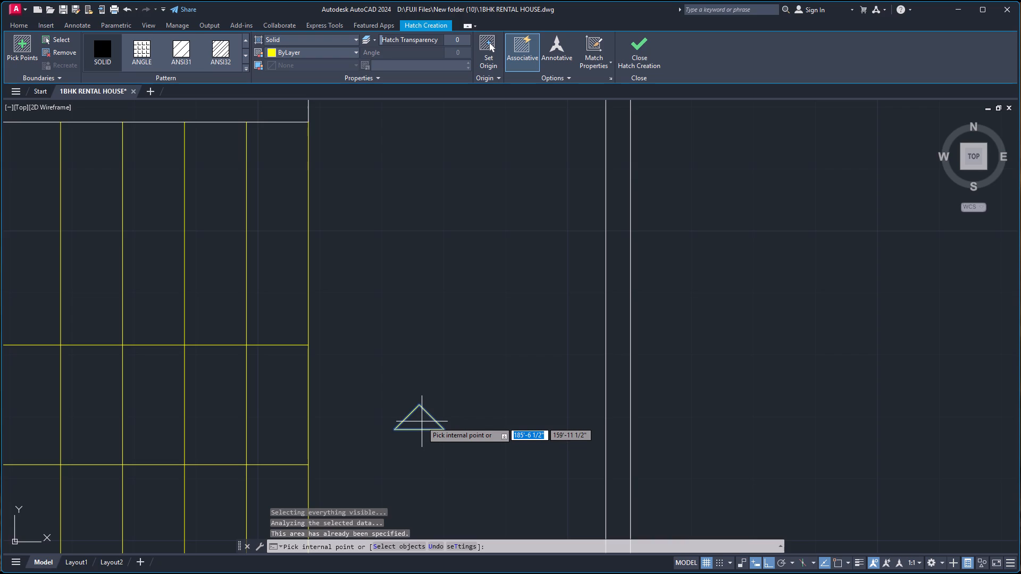
key("Escape")
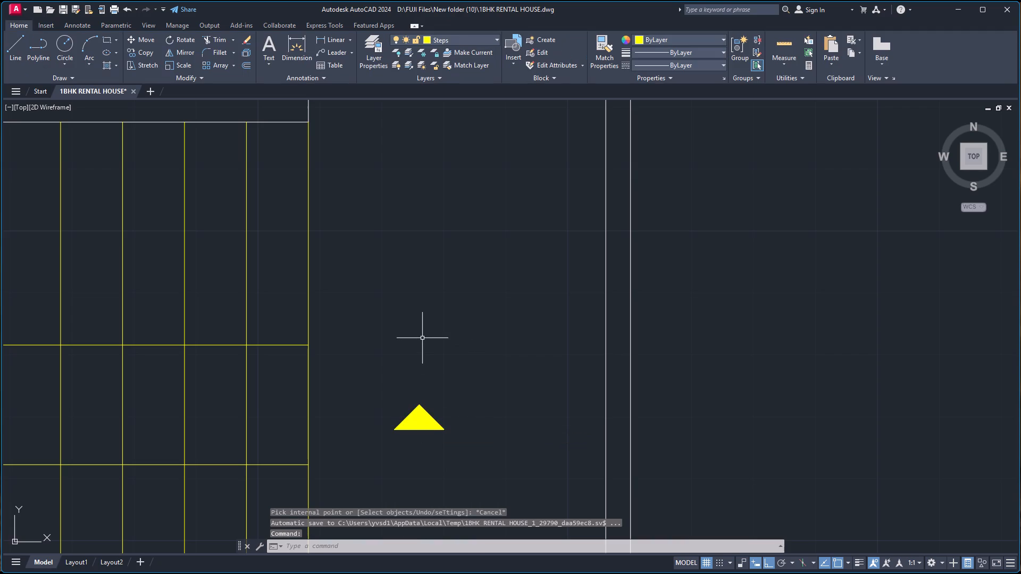
Rotate the filled arrowhead 90° counterclockwise about its base midpoint so it points toward the staircase.
scroll(422, 338, "down", 2, "ctrl")
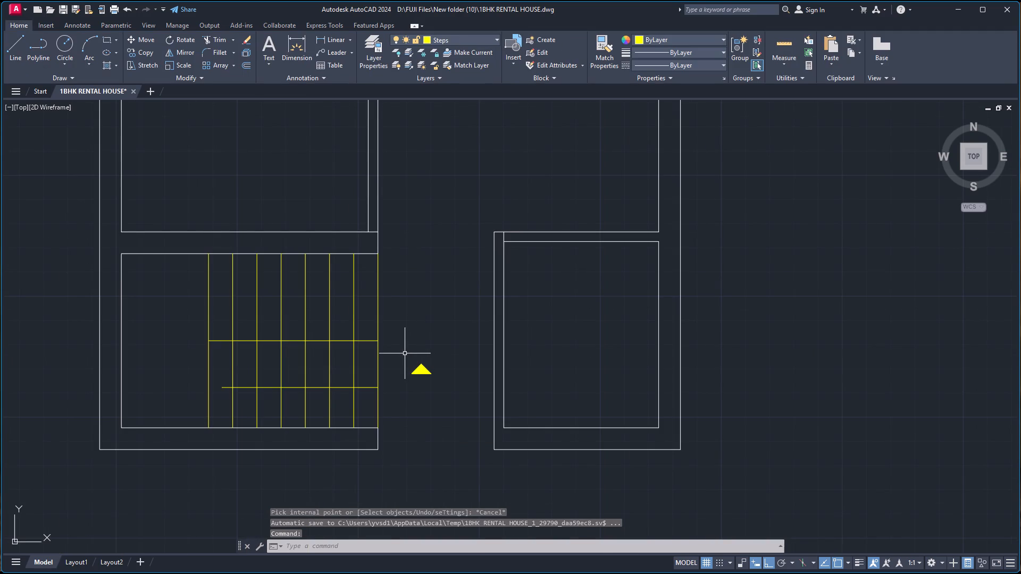
left_click_drag(405, 353, 461, 393)
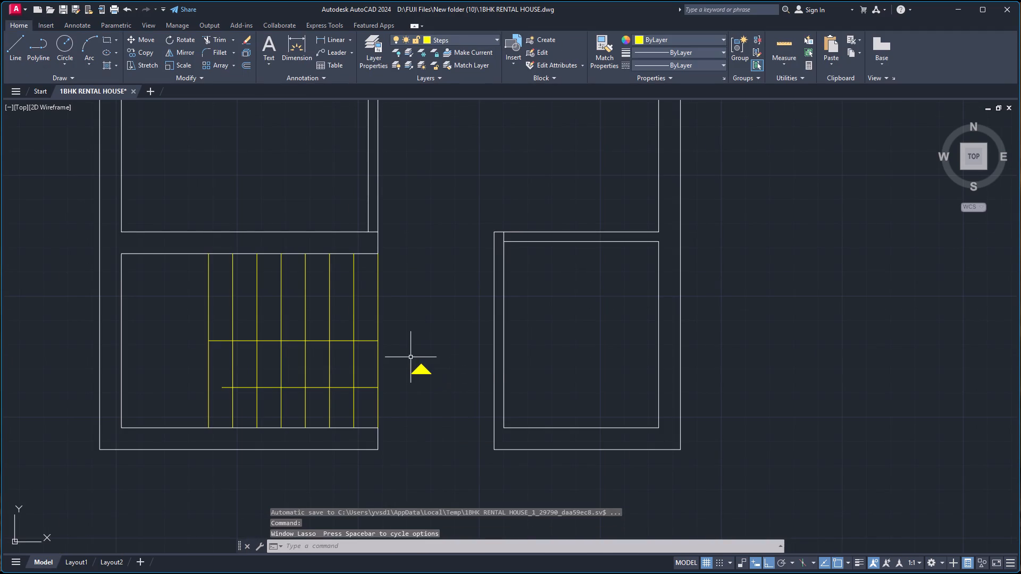
left_click(405, 353)
left_click(441, 387)
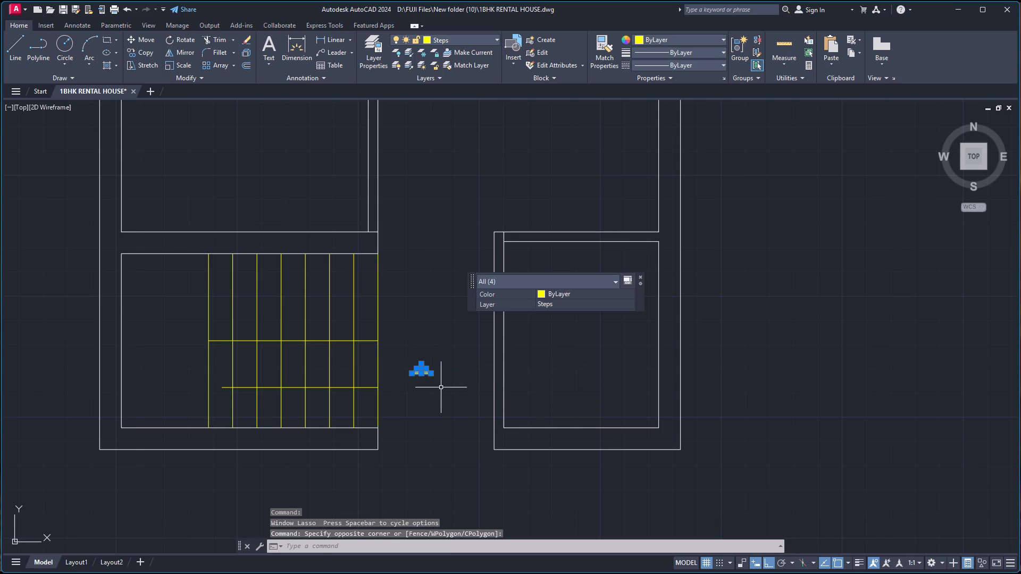
type("ro")
key("Return")
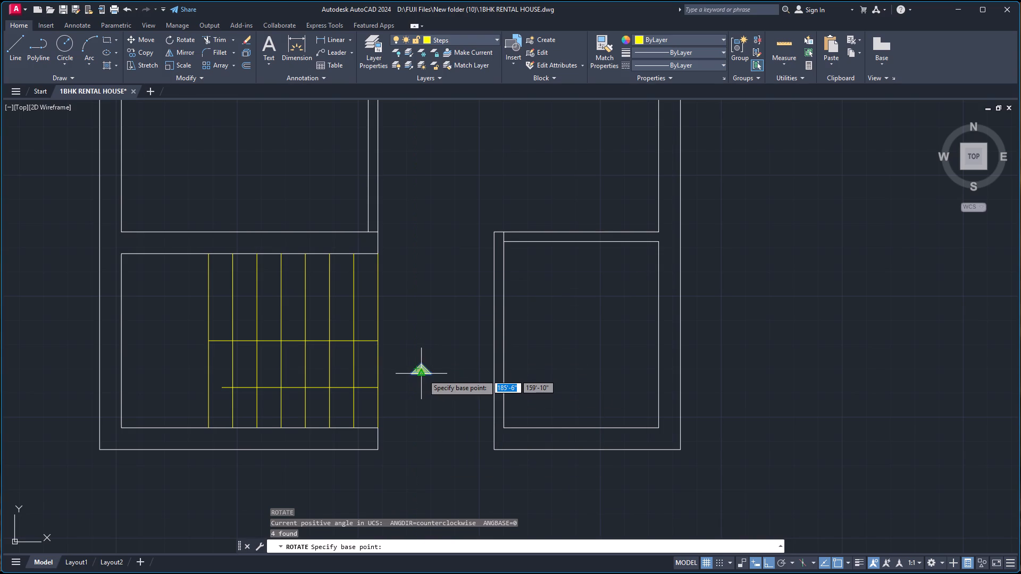
left_click(423, 374)
left_click(425, 347)
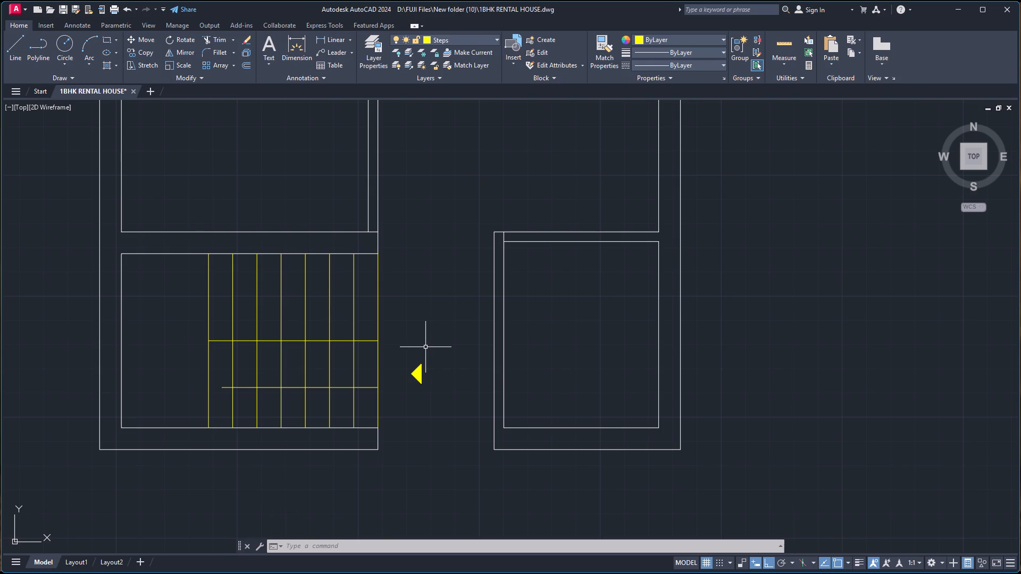
Group the arrowhead's three lines and its solid hatch into a single object.
left_click(421, 376)
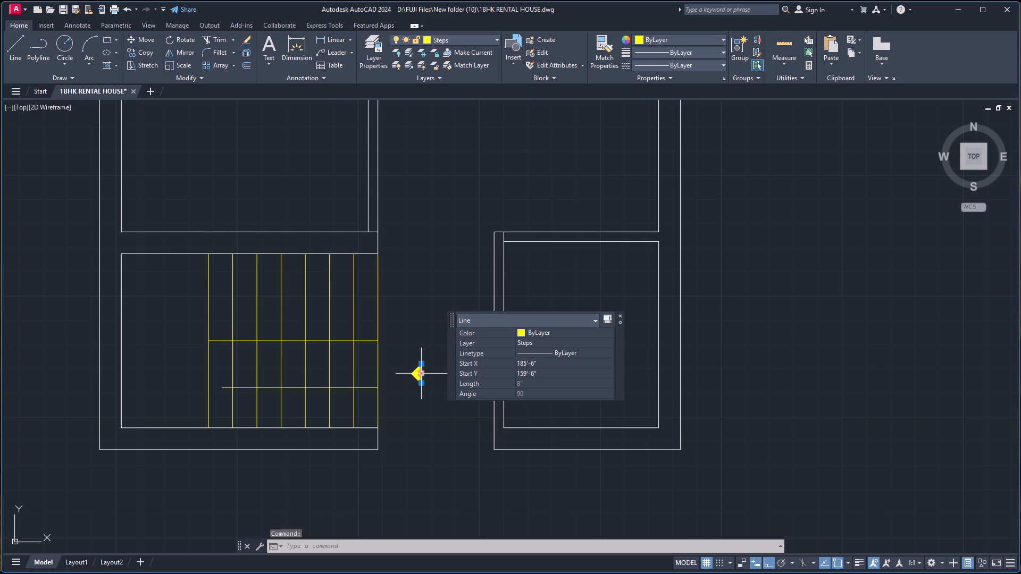
left_click(398, 359)
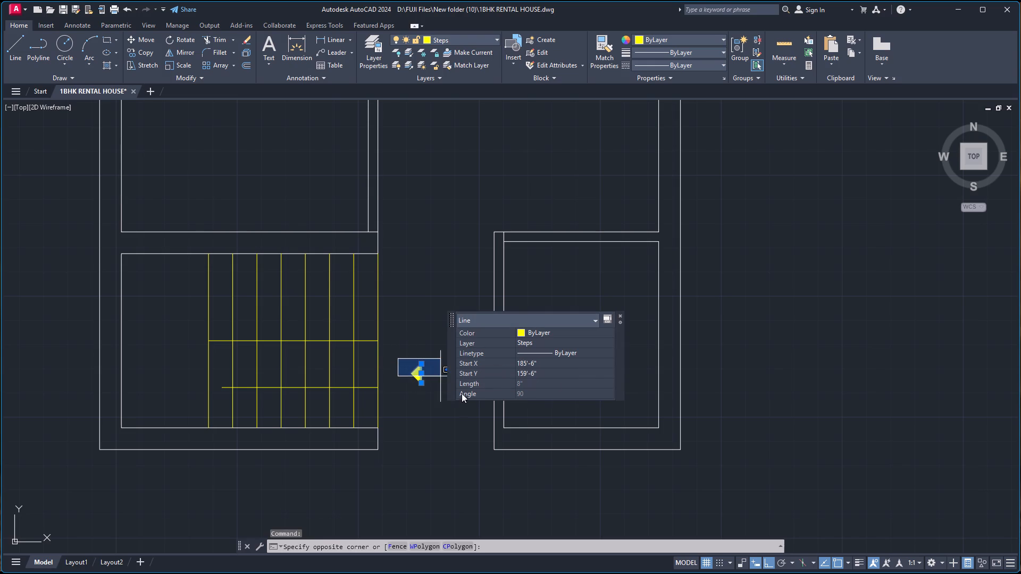
left_click(461, 416)
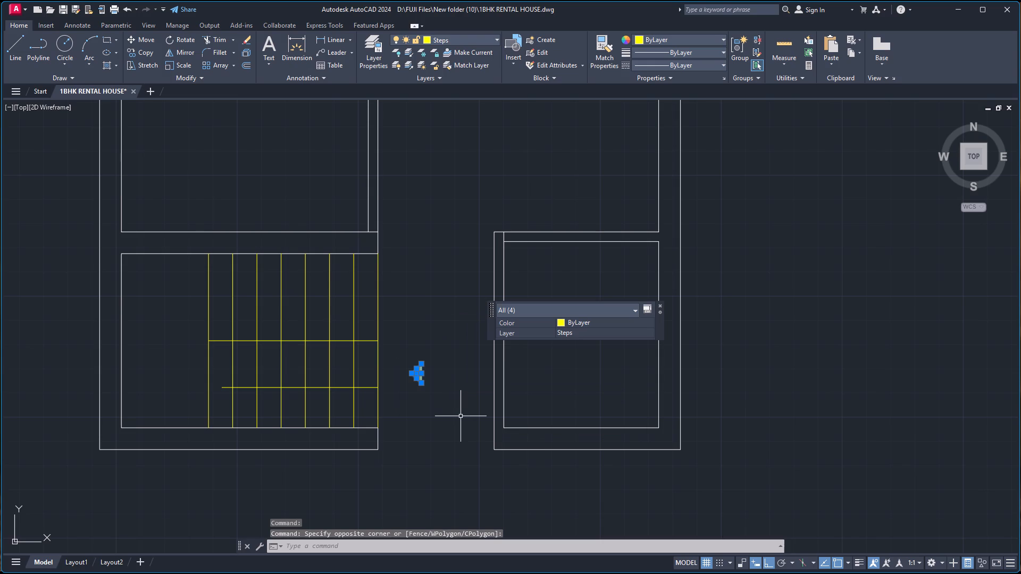
key("g")
key("Return")
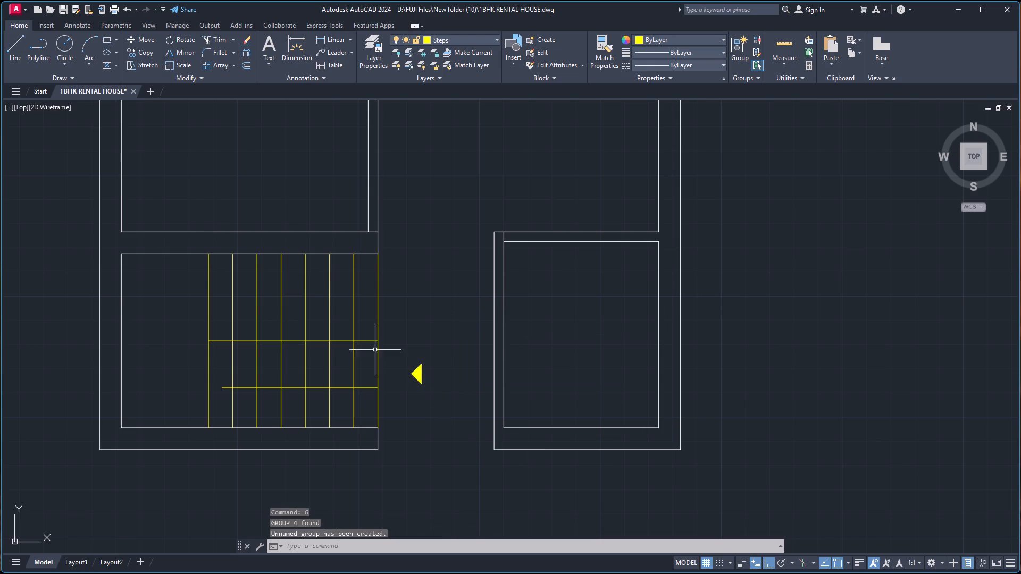
Move the arrowhead group by its base midpoint onto the free left end of the stair's lower horizontal direction line.
left_click(406, 354)
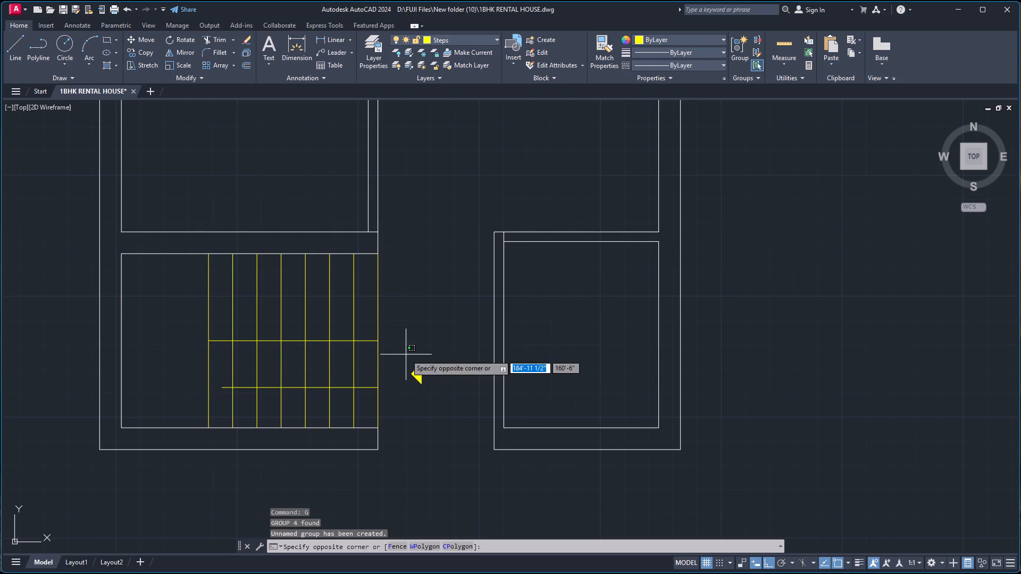
left_click(435, 392)
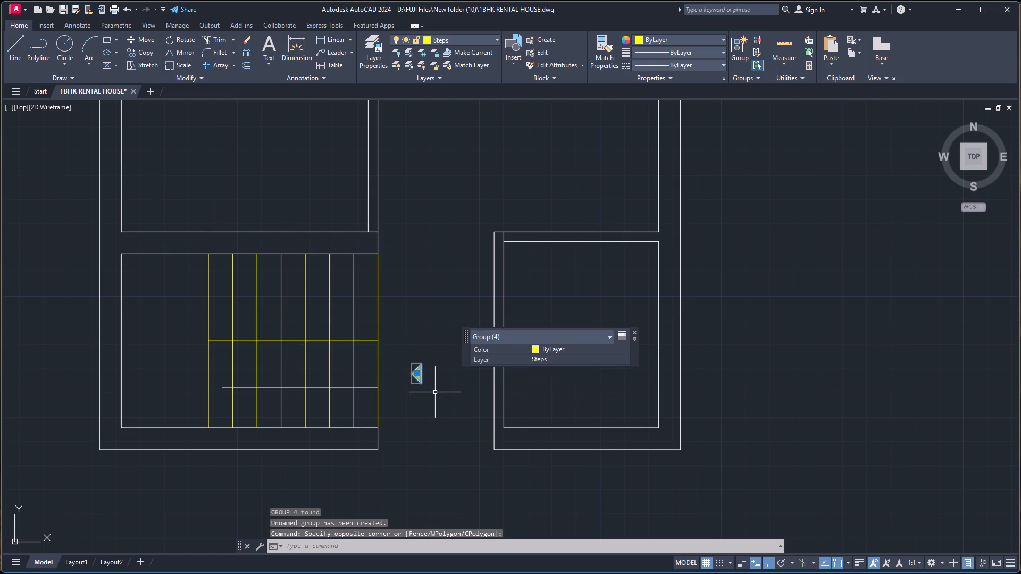
key("m")
key("Return")
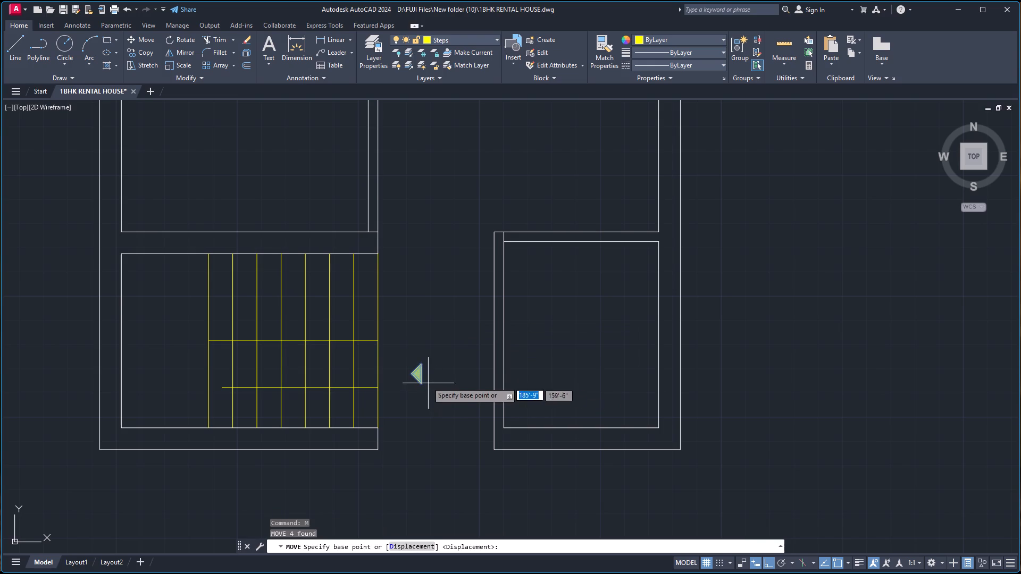
left_click(423, 376)
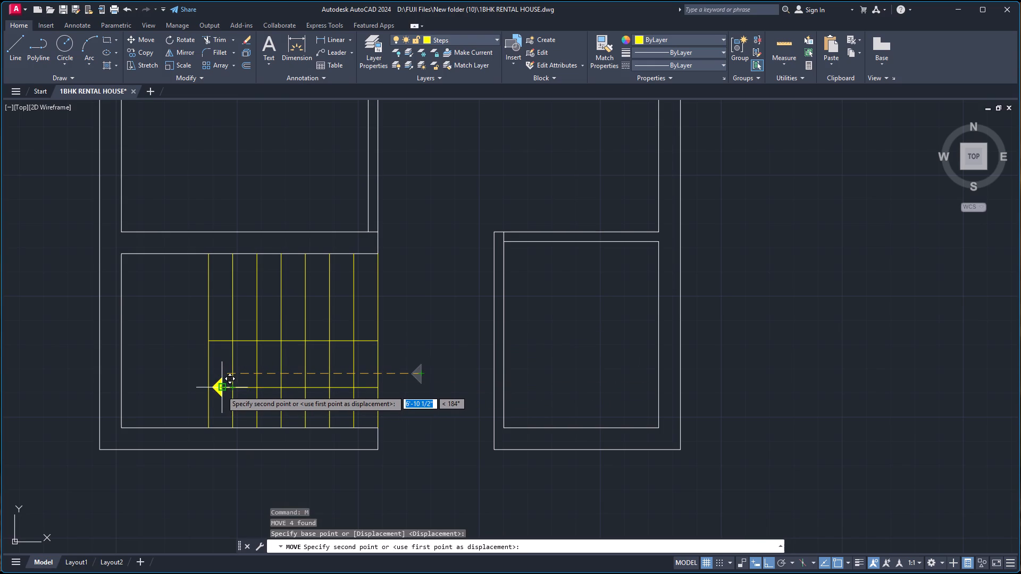
left_click(222, 390)
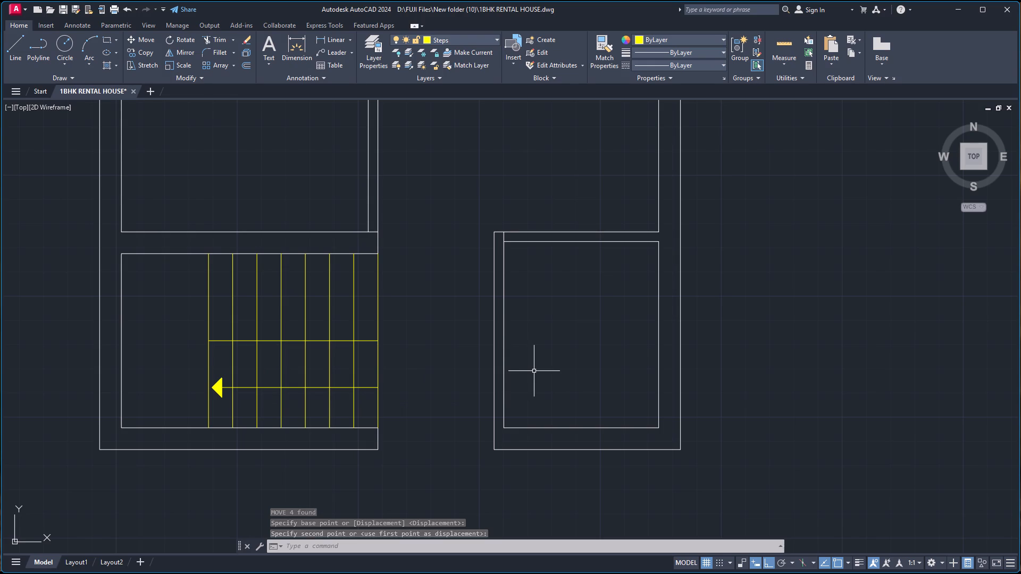
Insert the large AP0B05 door block from the recent blocks into the empty area to the right of the house plan.
scroll(388, 308, "down", 2, "ctrl")
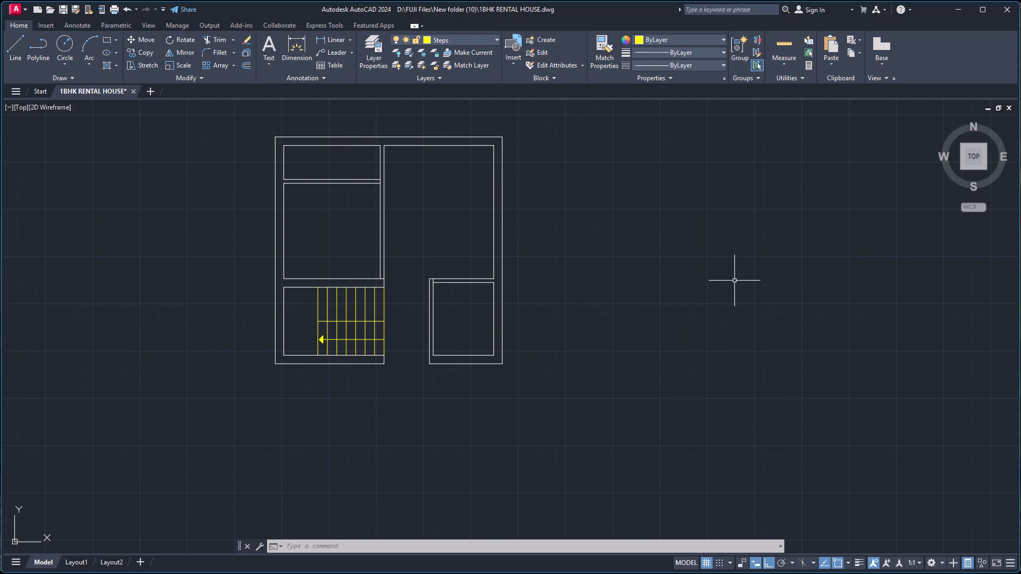
key("i")
key("Return")
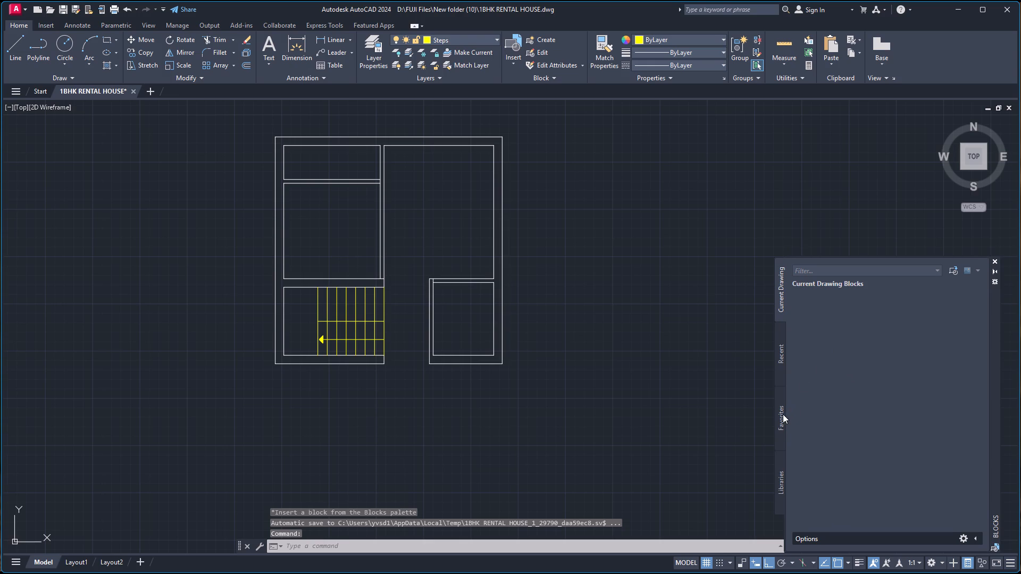
left_click(780, 365)
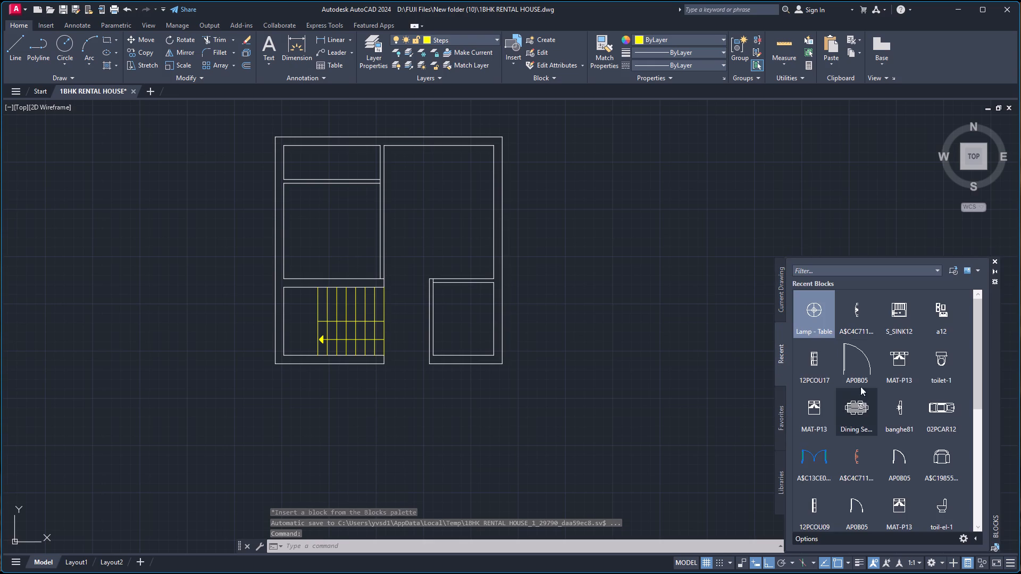
left_click_drag(856, 363, 637, 362)
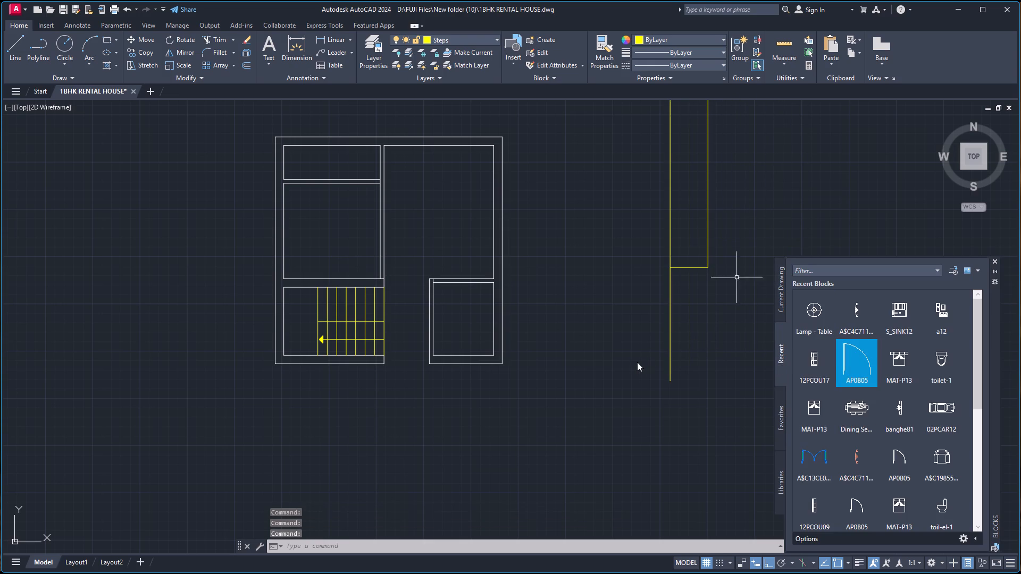
Make layer 0 the current layer.
left_click(461, 39)
left_click(451, 47)
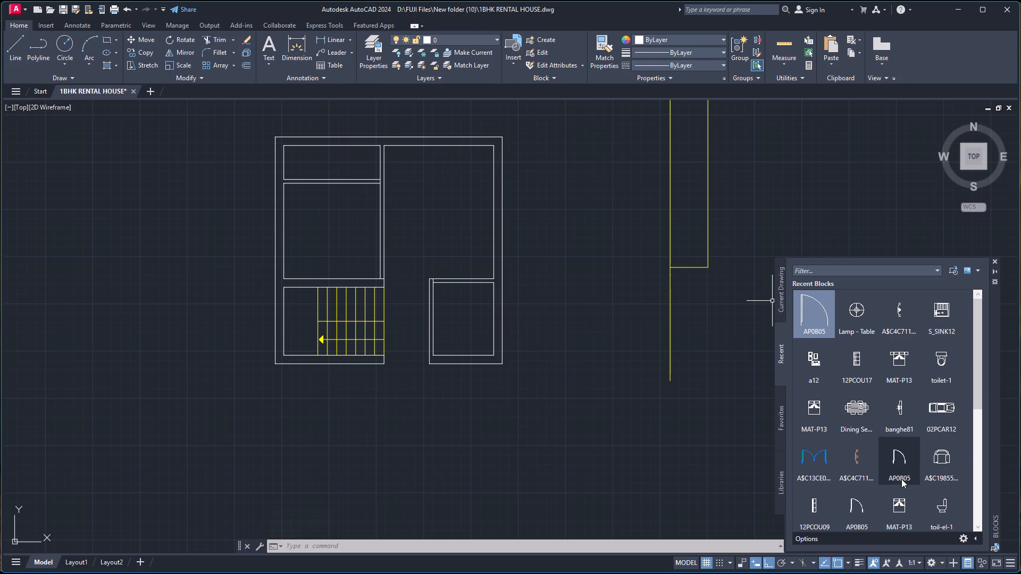
Insert the blue A$C13CE0… door, MAT-P13 bed and 12PCOU17 sofa recent blocks into the empty area below and beside the house plan.
scroll(901, 479, "down", 4)
scroll(861, 441, "down", 6)
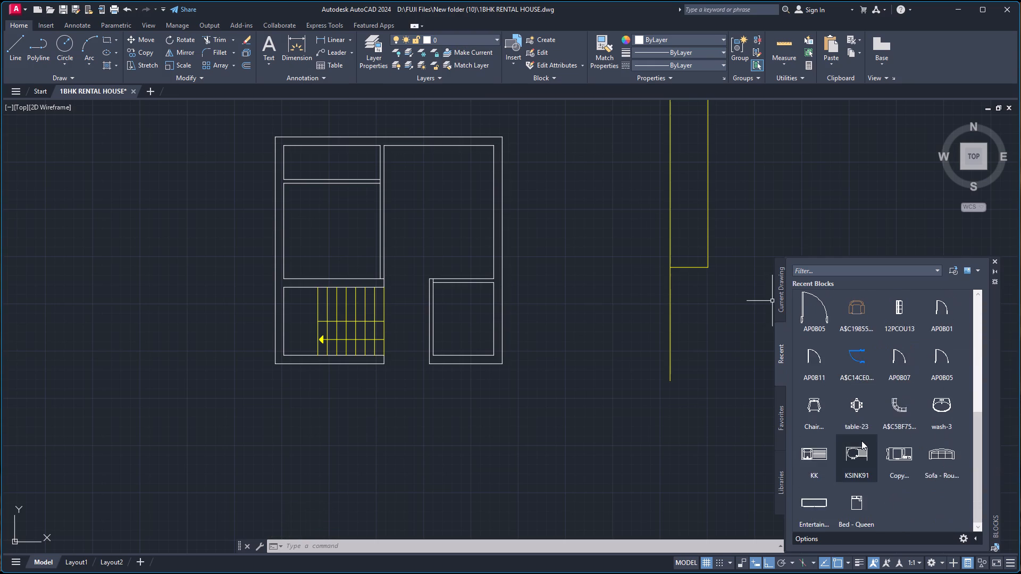
scroll(861, 441, "up", 9)
left_click_drag(813, 459, 697, 454)
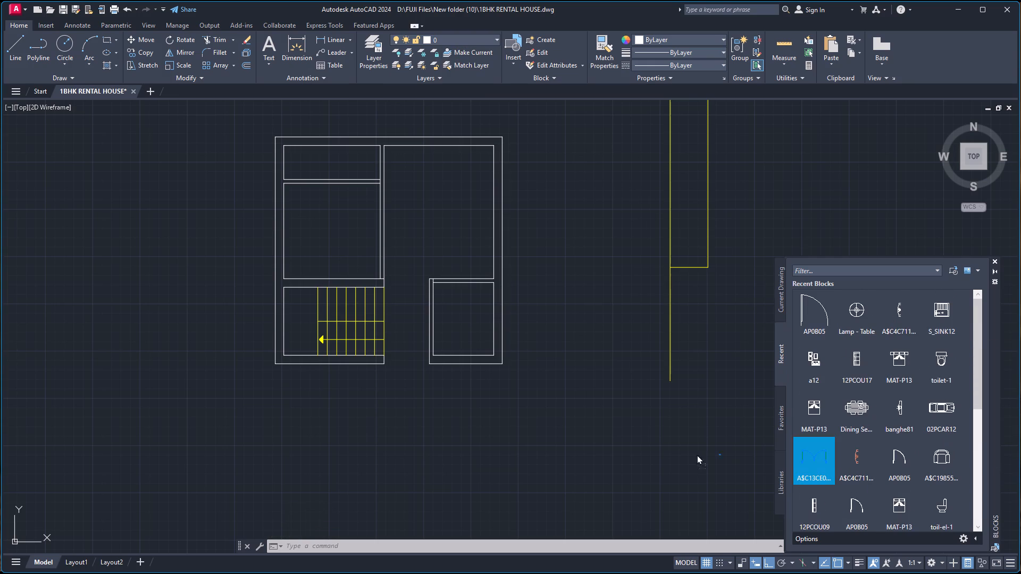
left_click_drag(697, 454, 616, 457)
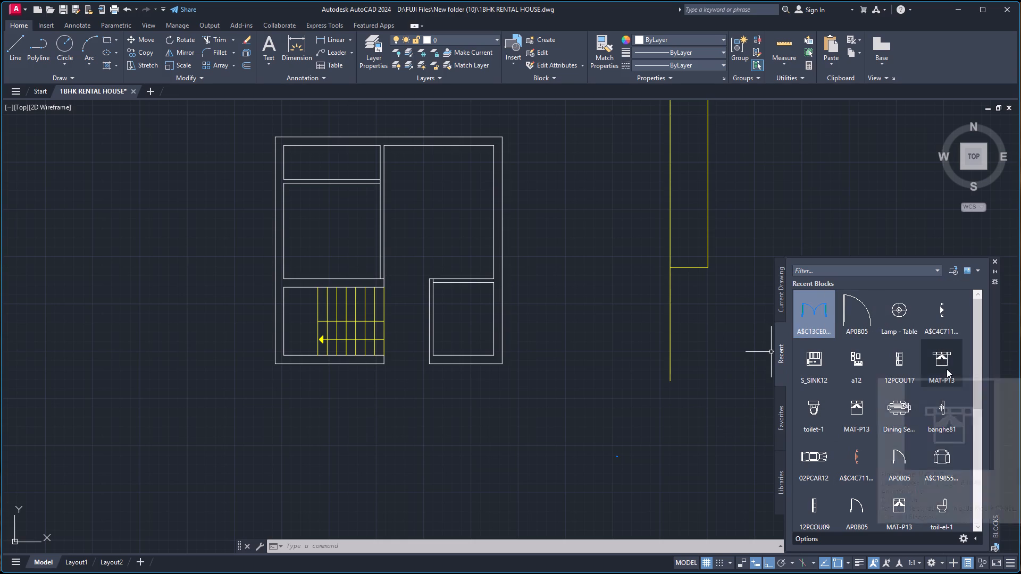
left_click_drag(947, 369, 543, 422)
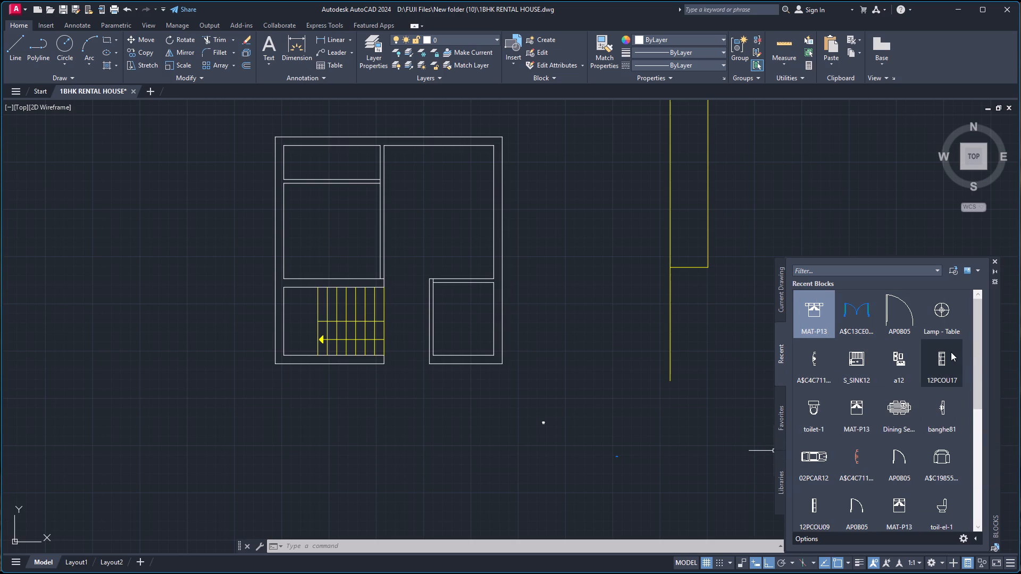
left_click_drag(951, 352, 730, 441)
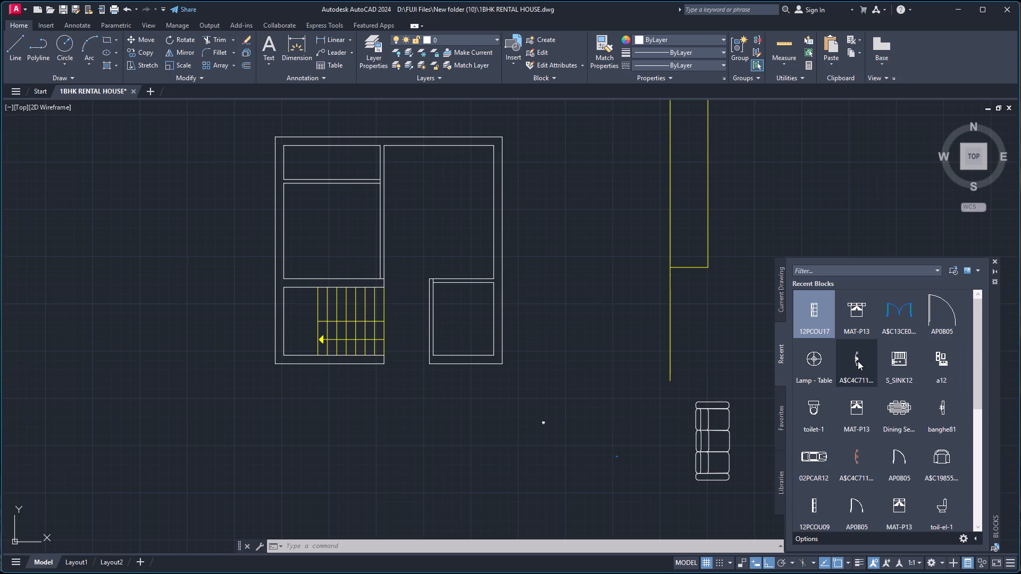
Insert the white A$C4C711… and table-23 recent blocks into the empty area beside the plan, and close the block list.
left_click_drag(858, 361, 627, 374)
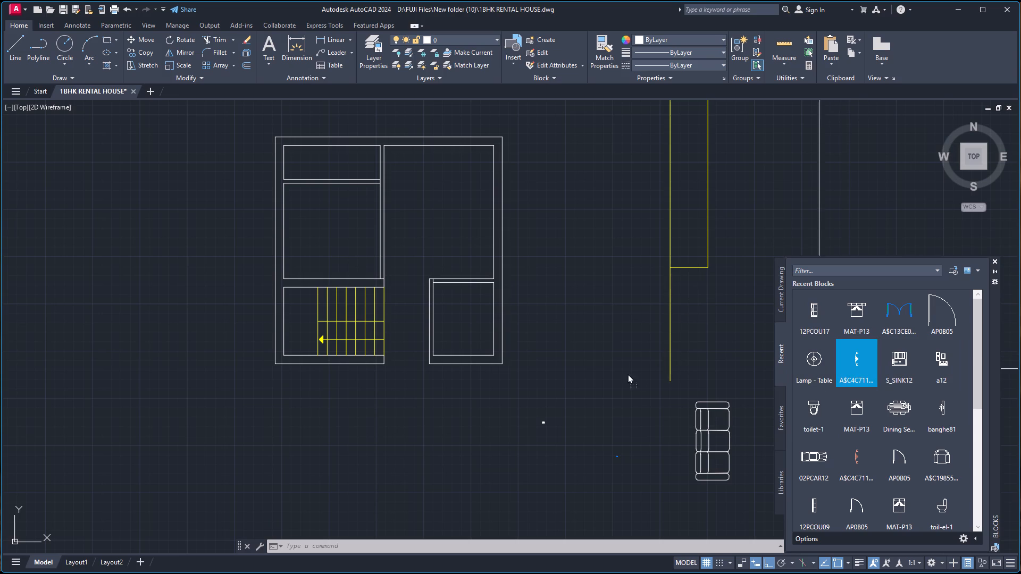
left_click_drag(627, 374, 617, 374)
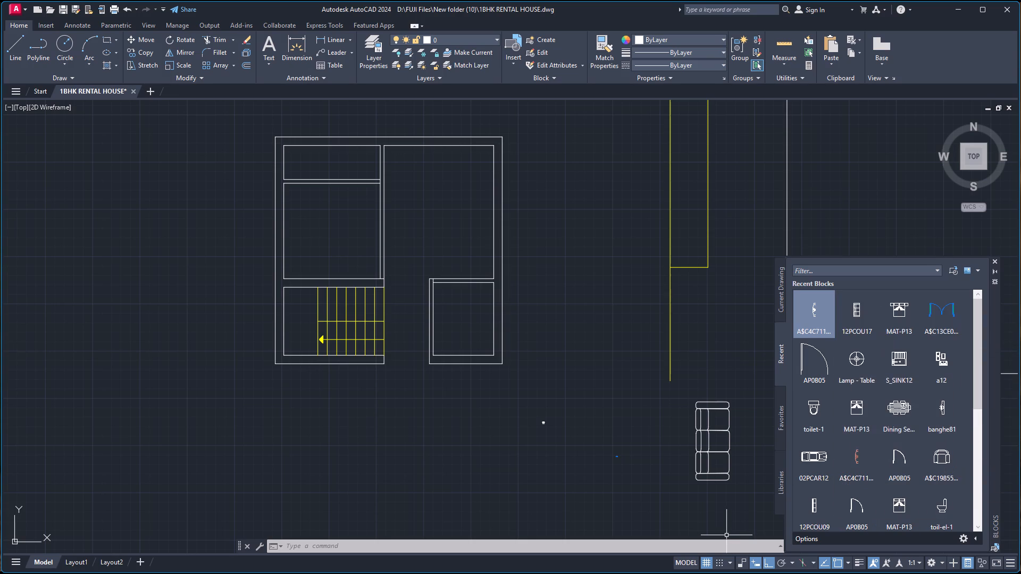
scroll(888, 441, "down", 2)
scroll(888, 441, "up", 1)
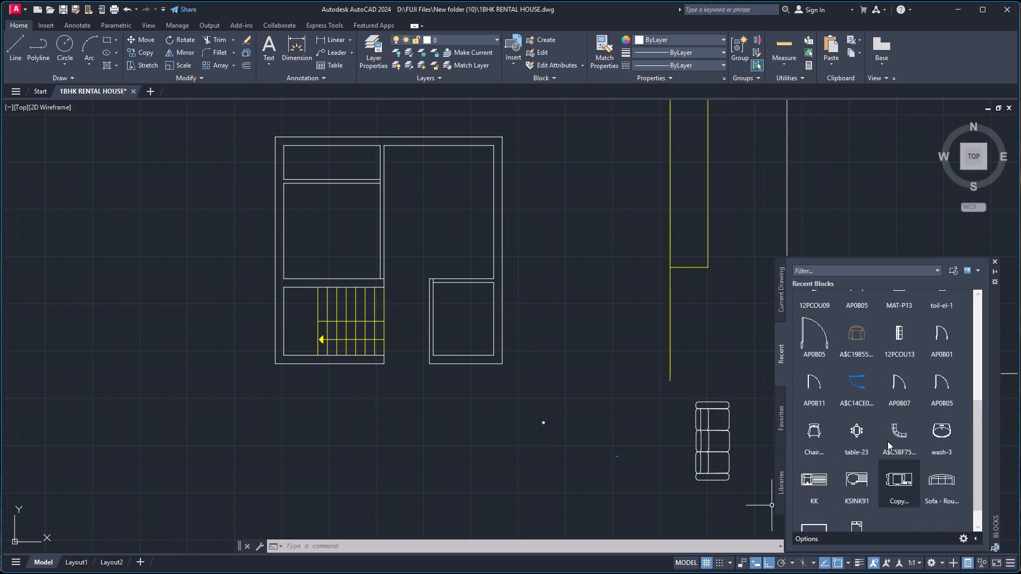
scroll(888, 441, "down", 3)
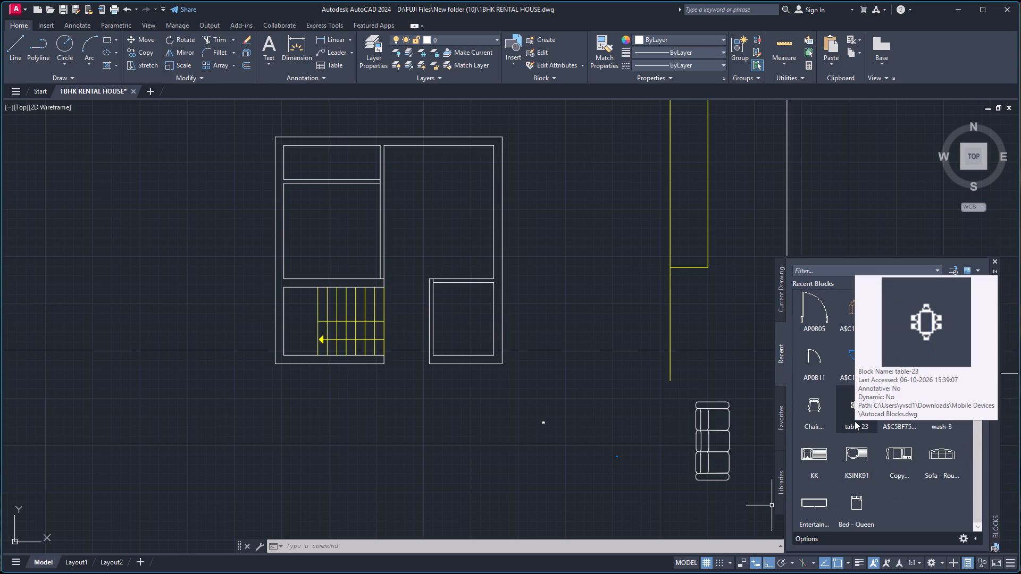
left_click_drag(855, 421, 627, 412)
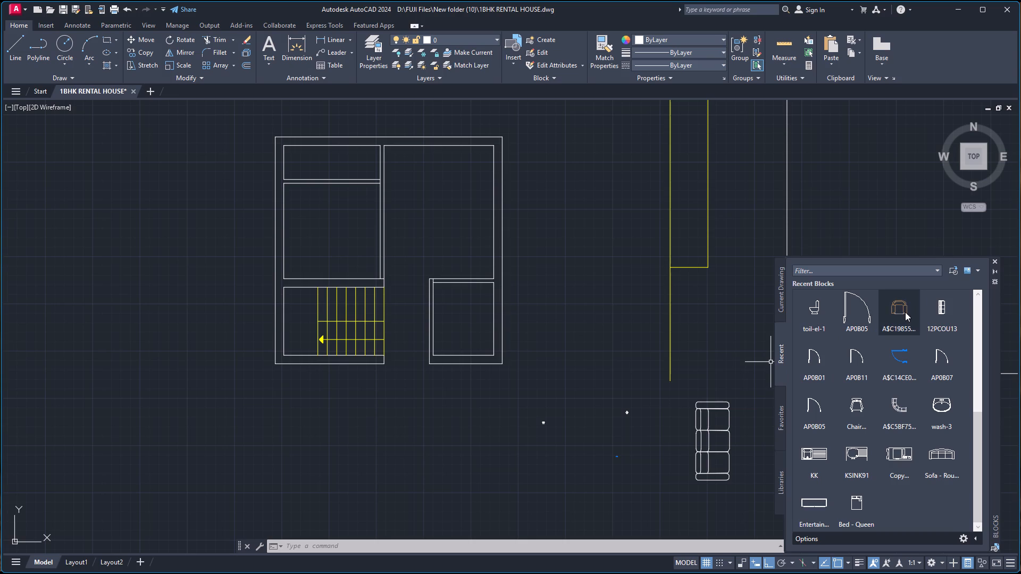
left_click(994, 259)
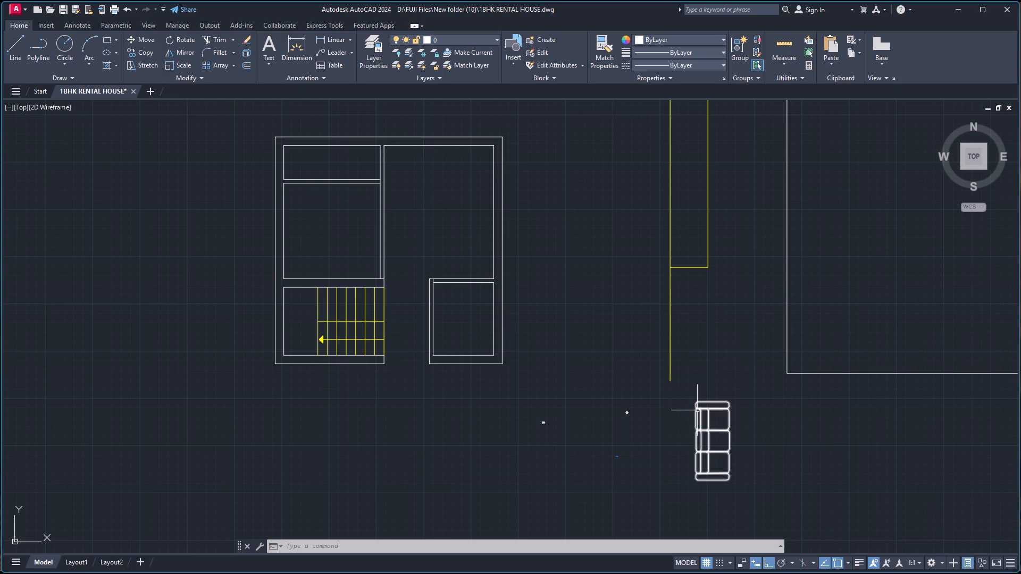
Rotate the 12PCOU17 sofa 180° about the midpoint of its back edge.
left_click(697, 410)
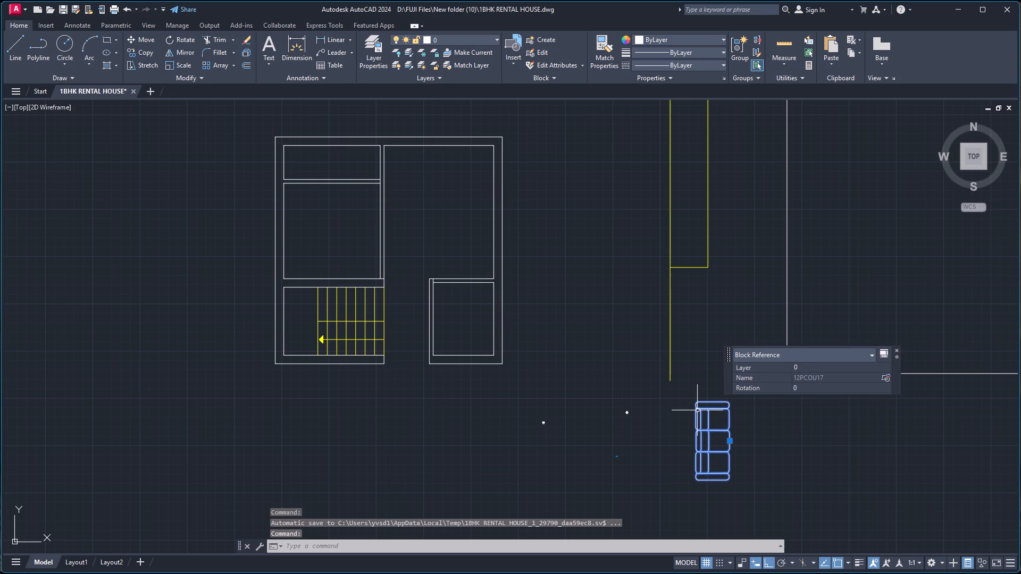
type("ro")
key("Return")
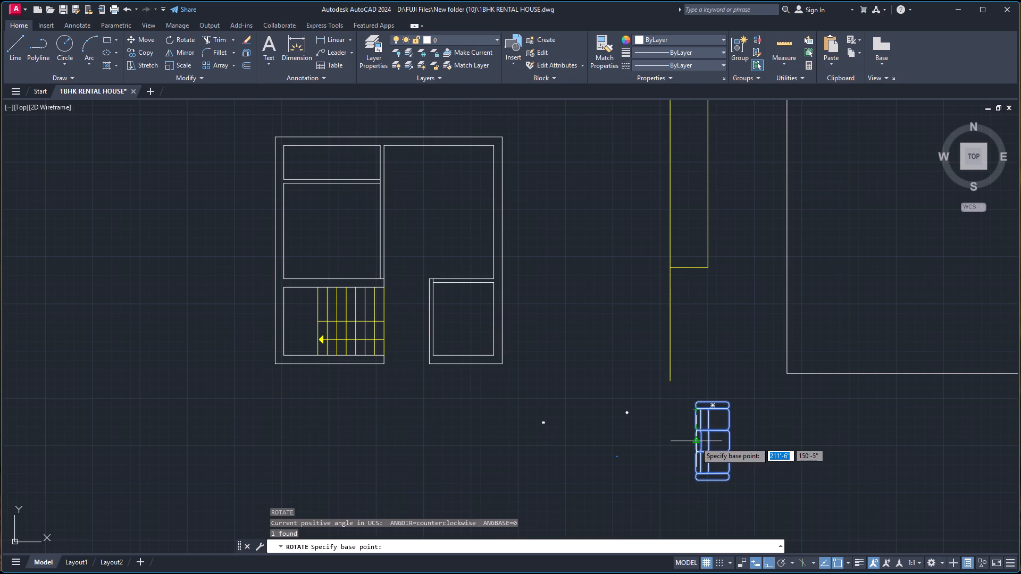
left_click(696, 442)
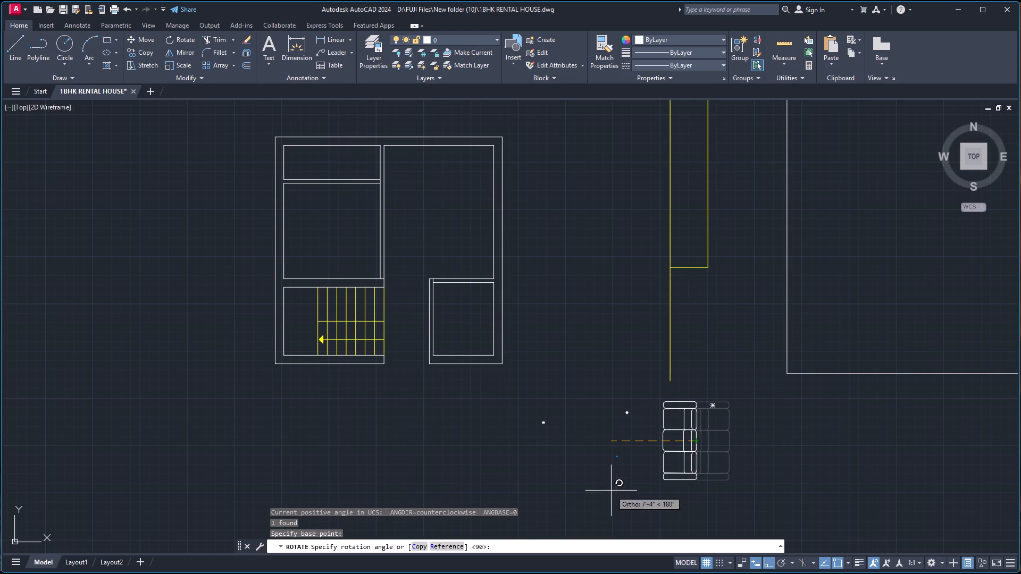
left_click(605, 507)
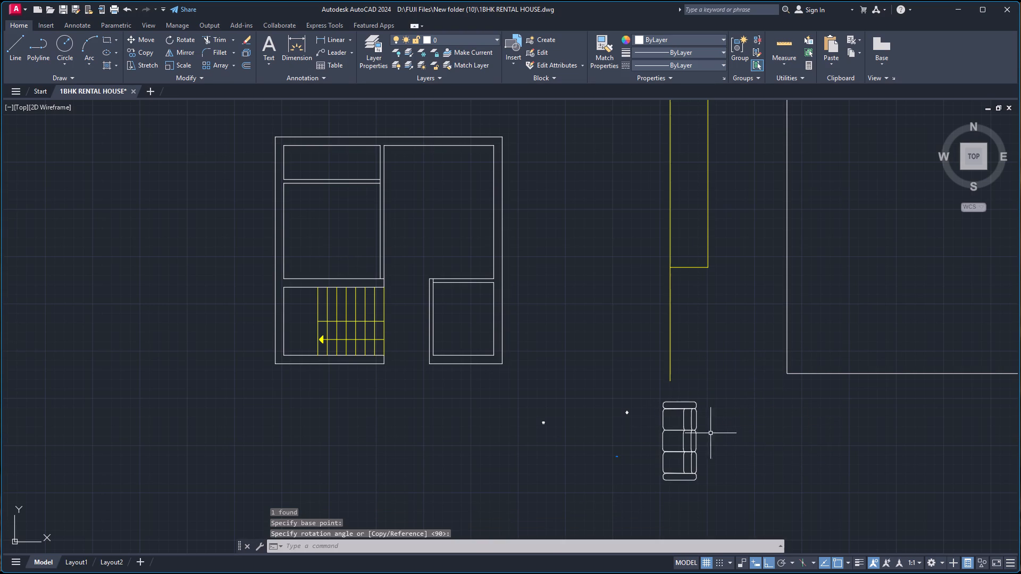
Copy the sofa by its back-edge midpoint to the point midway between the two ends of the large upper-right room's inner right wall.
left_click(693, 432)
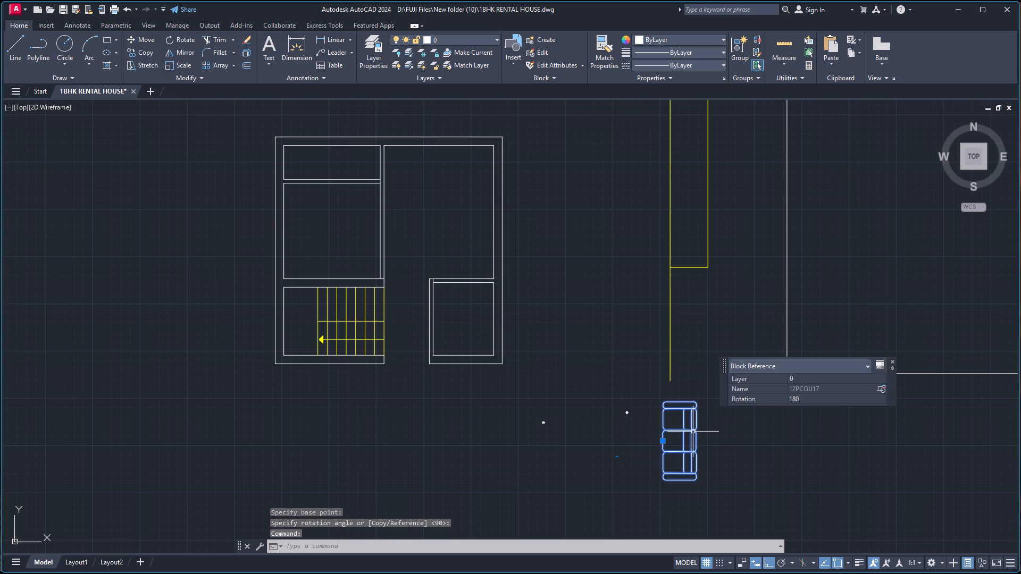
type("co")
key("Return")
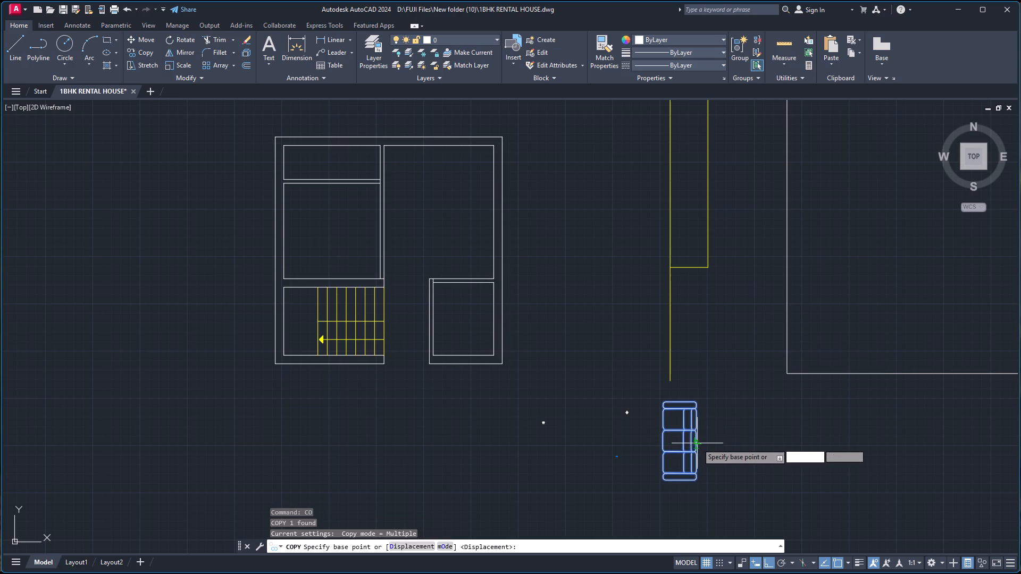
left_click(696, 440)
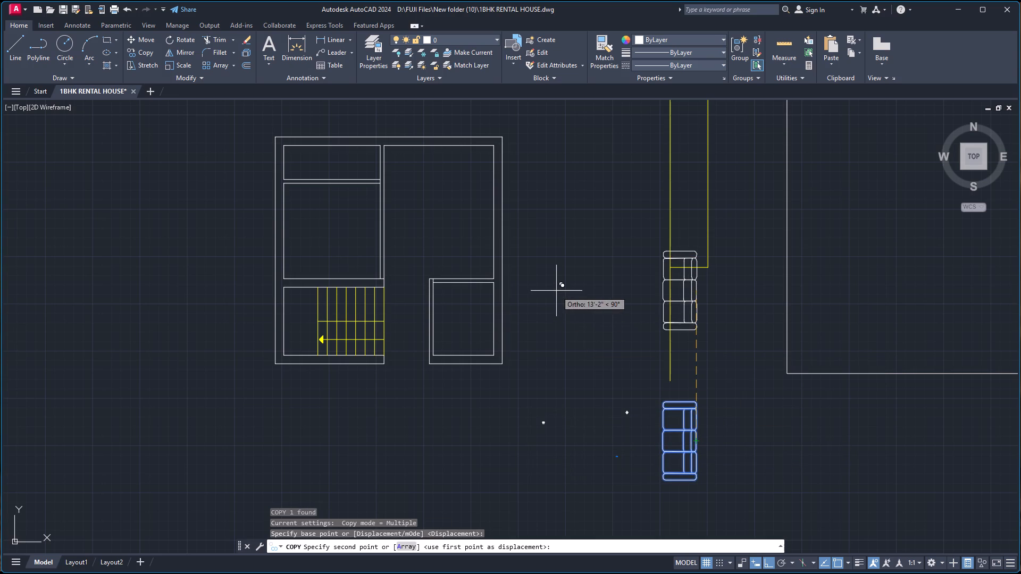
right_click(533, 218)
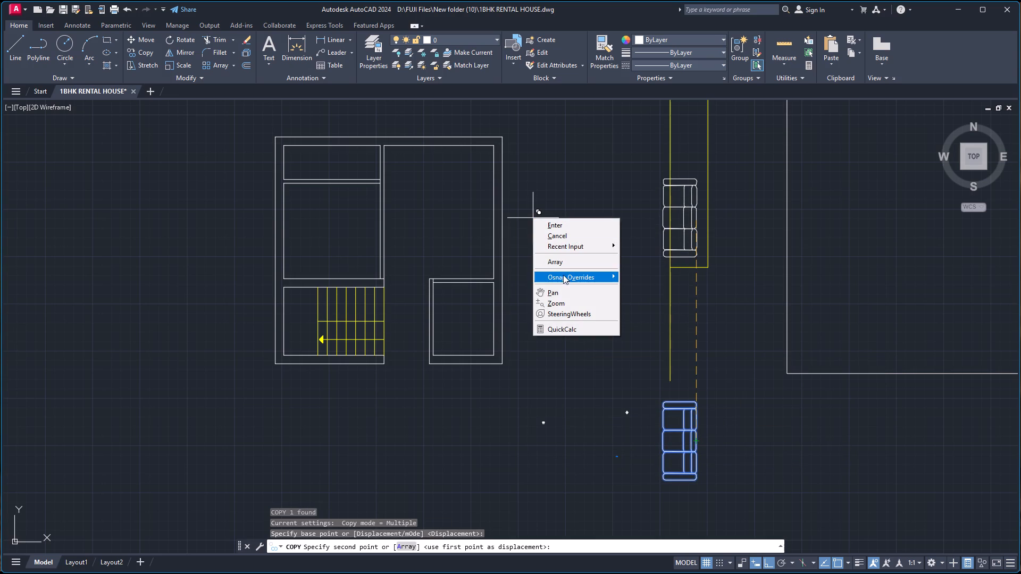
left_click(566, 276)
left_click(657, 295)
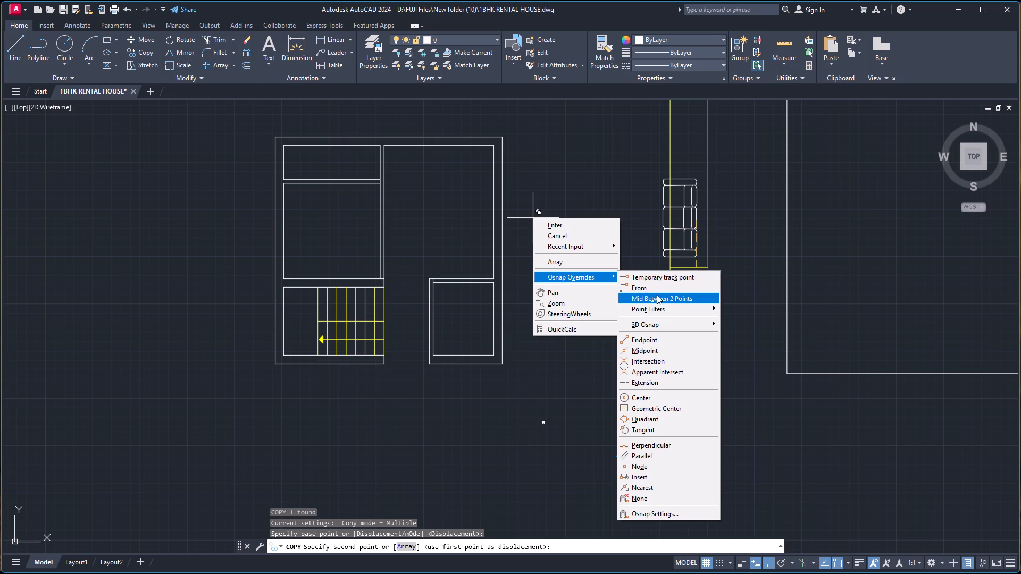
left_click(492, 144)
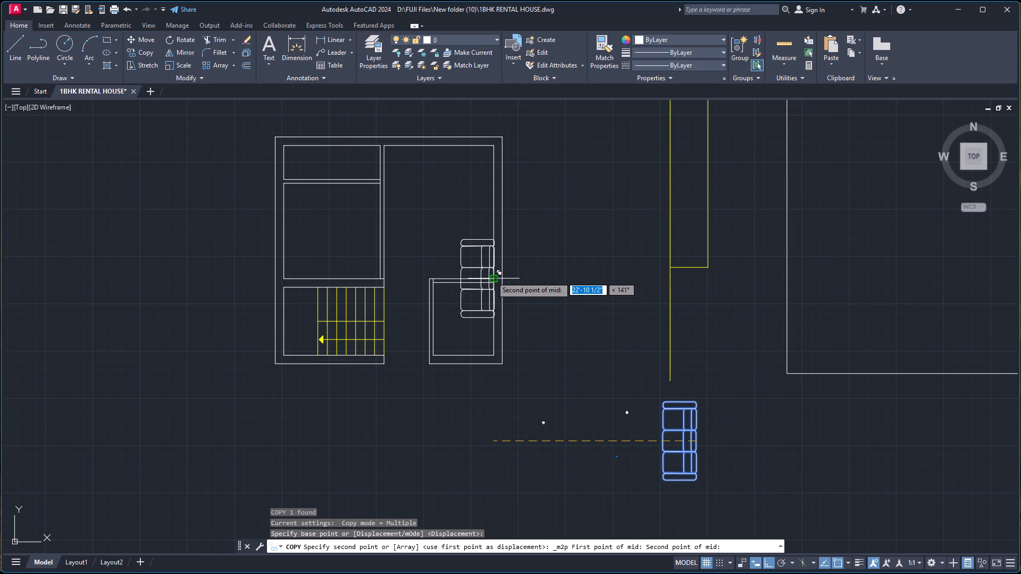
left_click(491, 276)
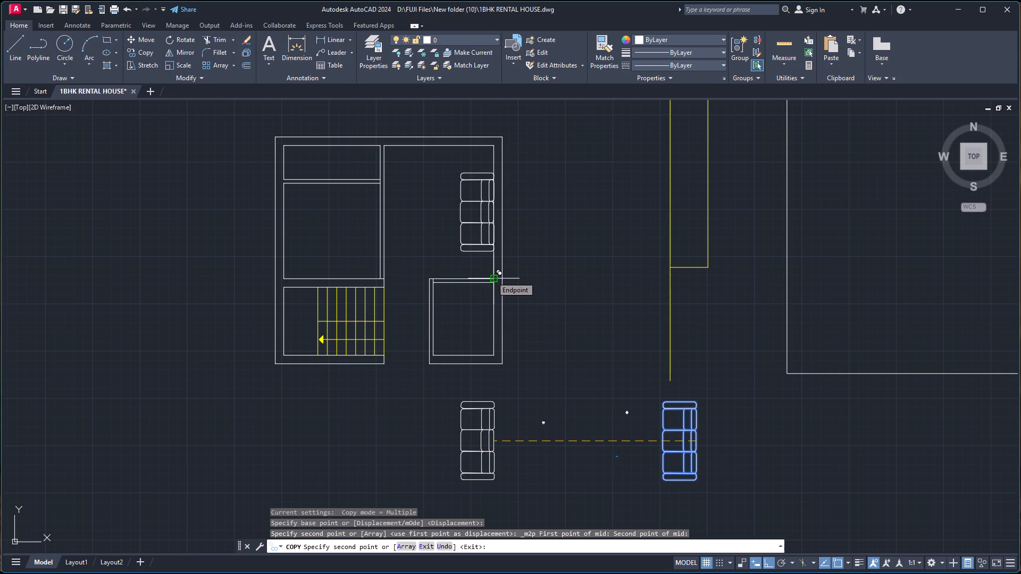
key("Escape")
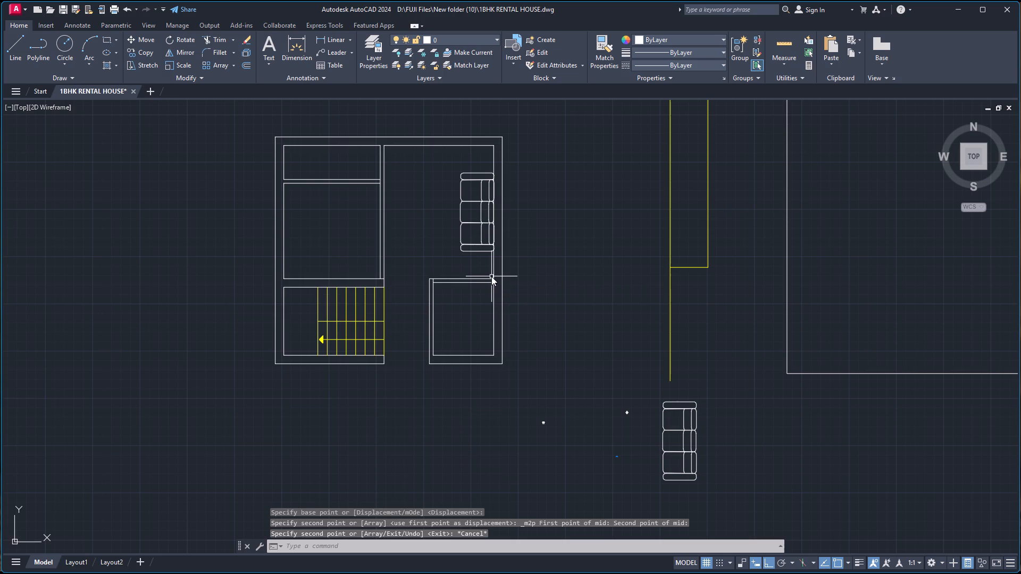
Scale down the copied sofa about its back-edge midpoint, picking a scale distance of about 2'-4".
left_click(464, 179)
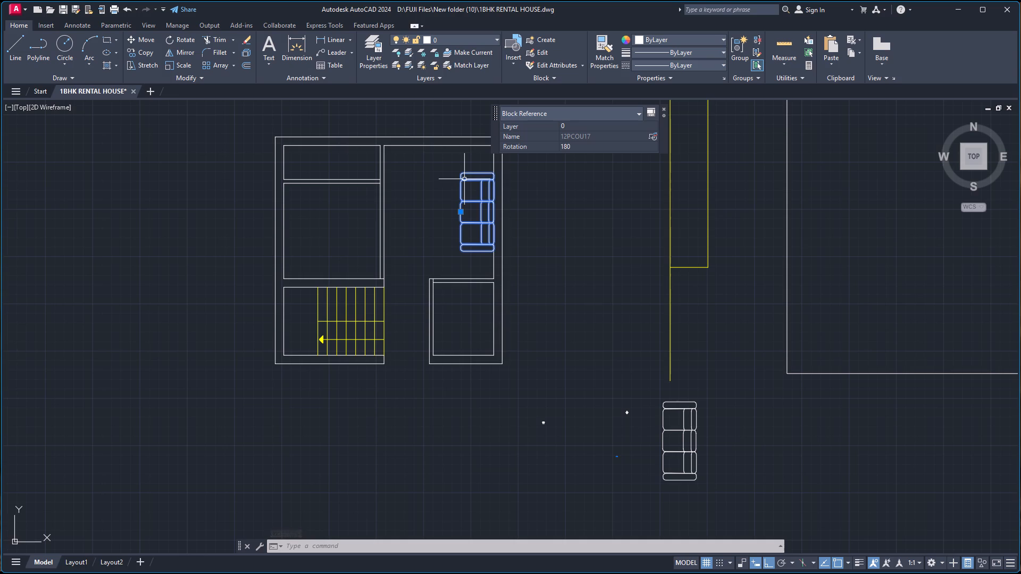
type("sc")
key("Return")
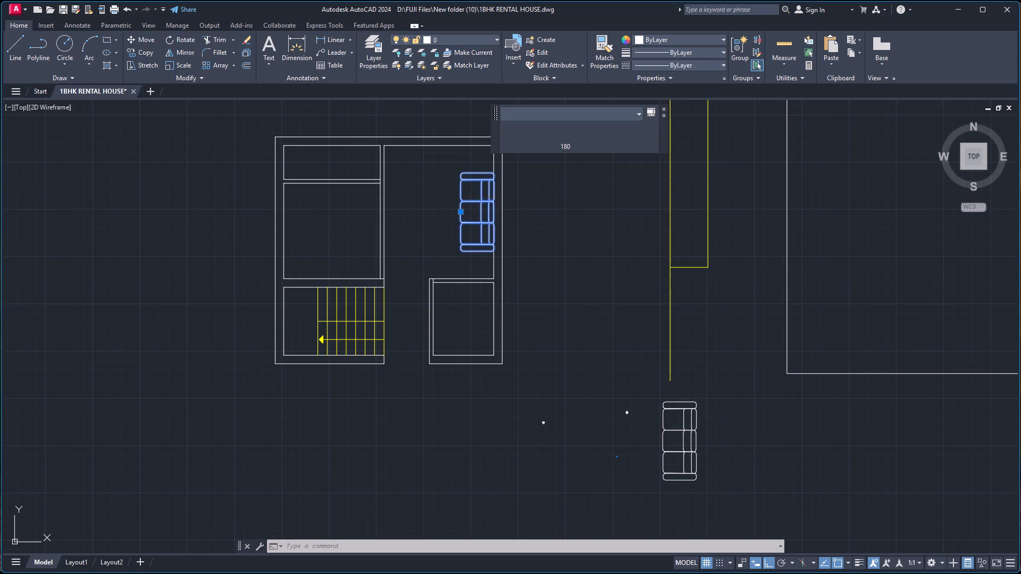
scroll(508, 204, "up", 3, "ctrl")
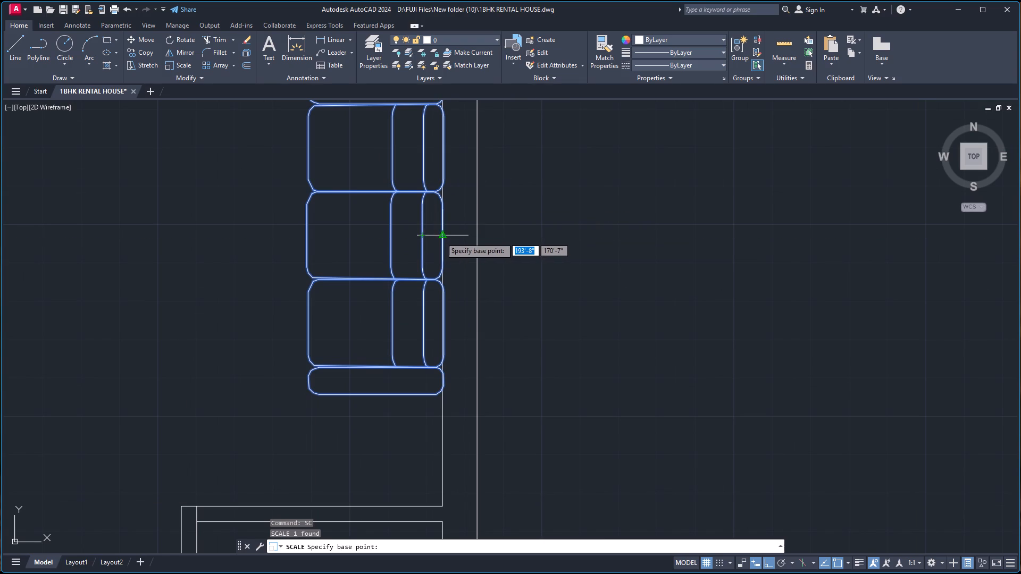
left_click(443, 238)
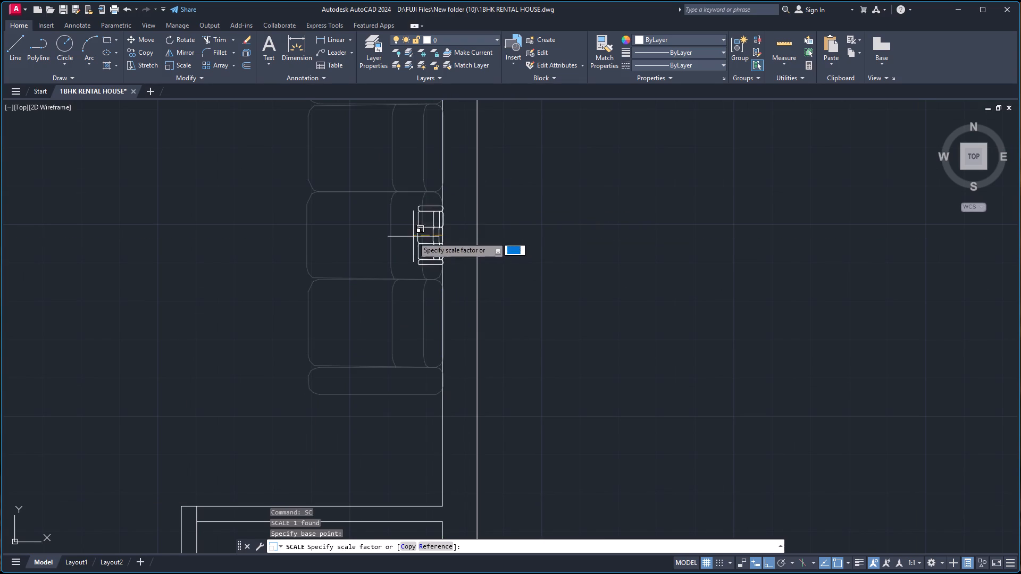
left_click(335, 229)
scroll(359, 214, "down", 2, "ctrl")
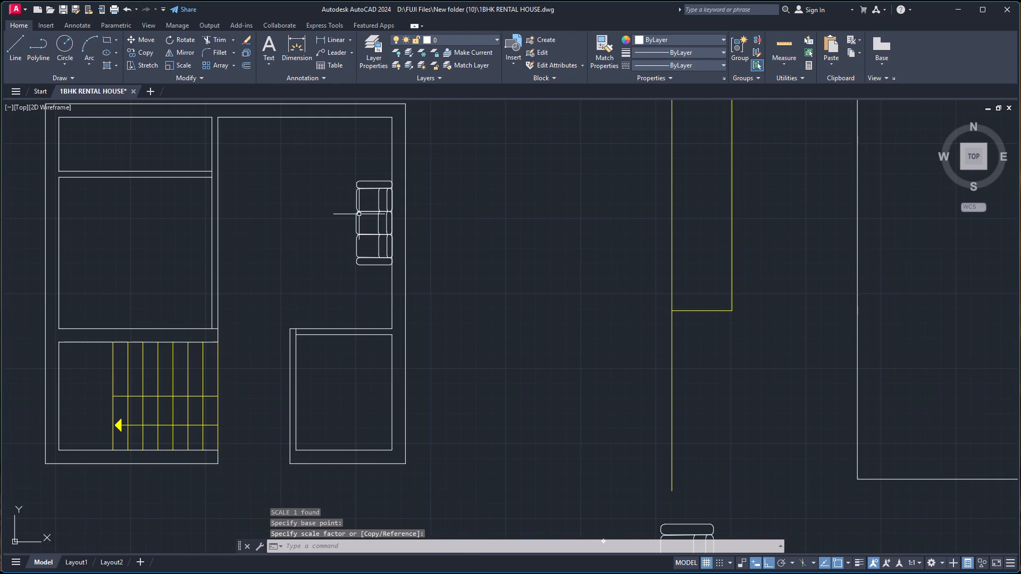
Move the scaled sofa by its upper back corner straight up the right wall to the room's inner top wall.
left_click(358, 198)
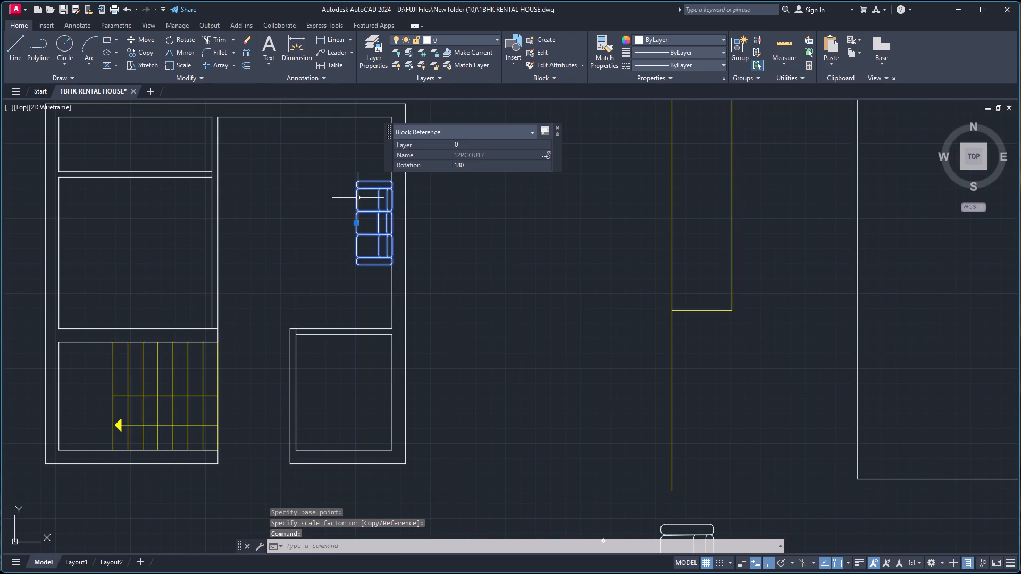
key("m")
key("Return")
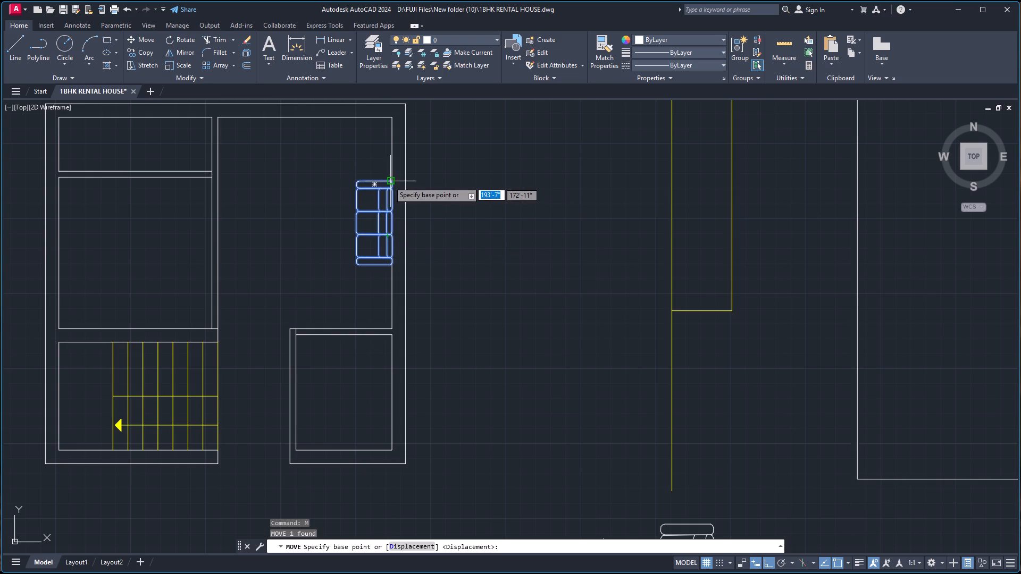
left_click_drag(389, 181, 386, 129)
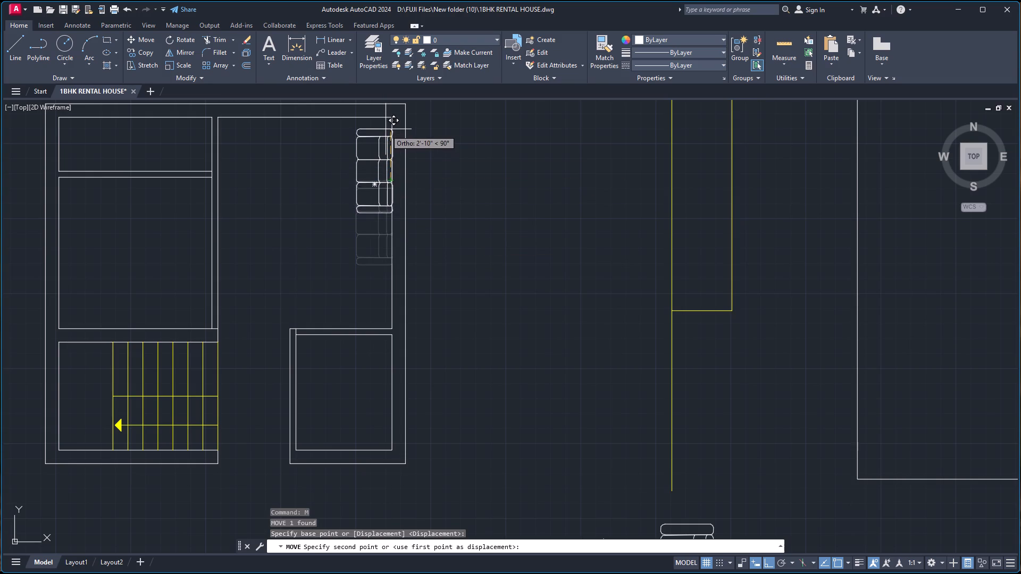
left_click_drag(386, 129, 389, 121)
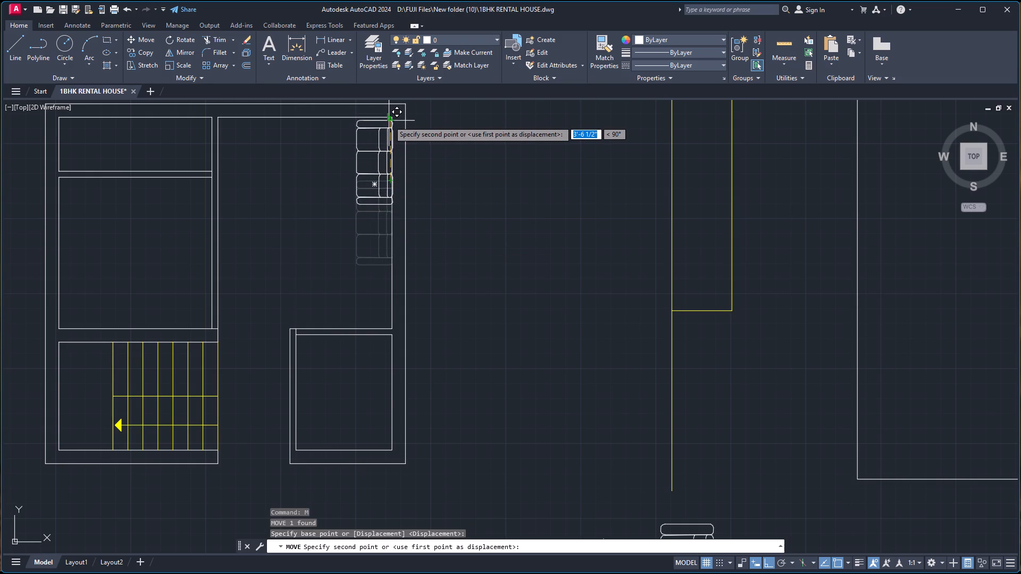
left_click_drag(389, 121, 389, 120)
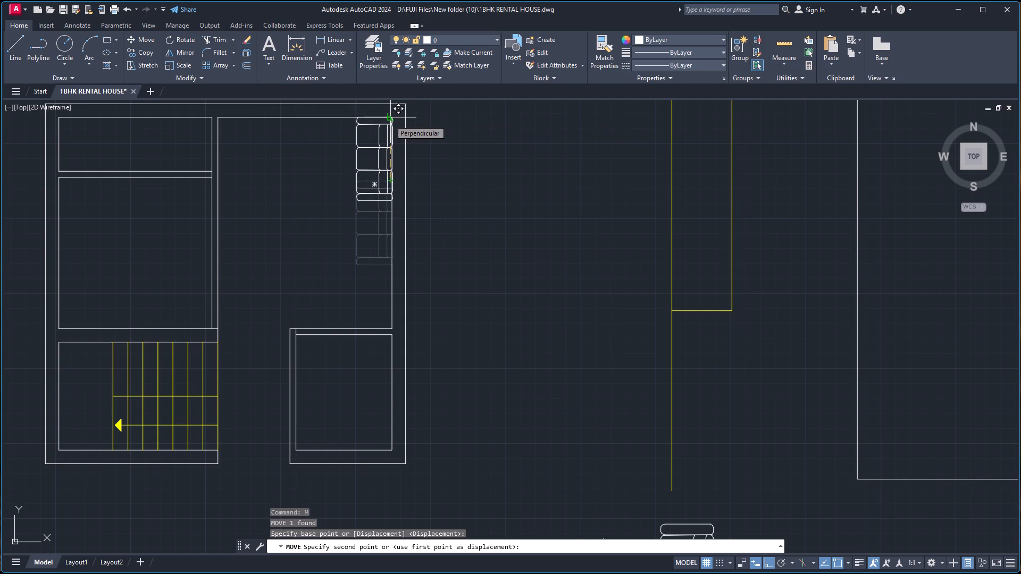
left_click(389, 120)
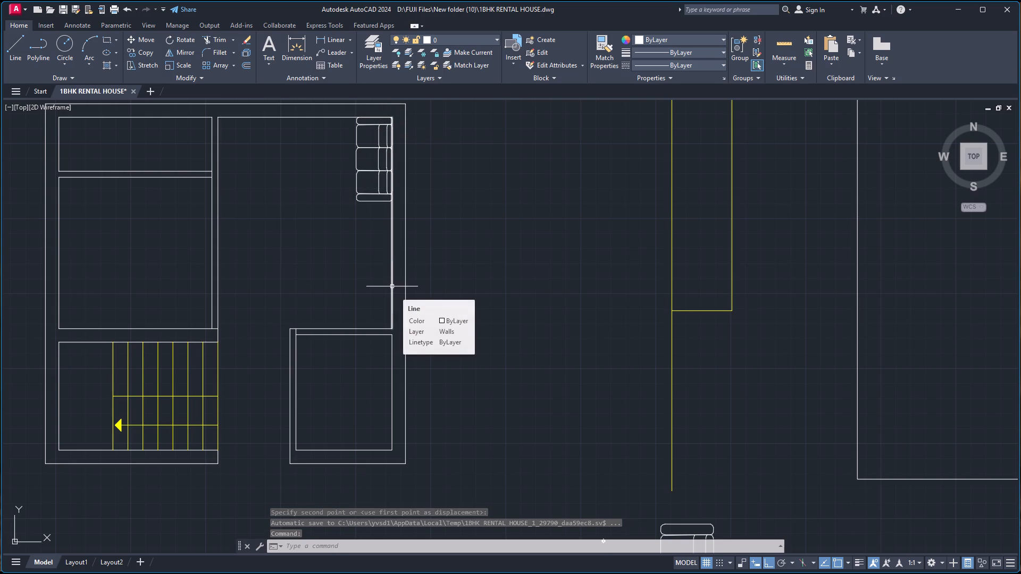
Draw a coffee-table rectangle about 1'-1" by 2'-11" in front of the sofa in the large upper-right room.
type("rec")
key("Return")
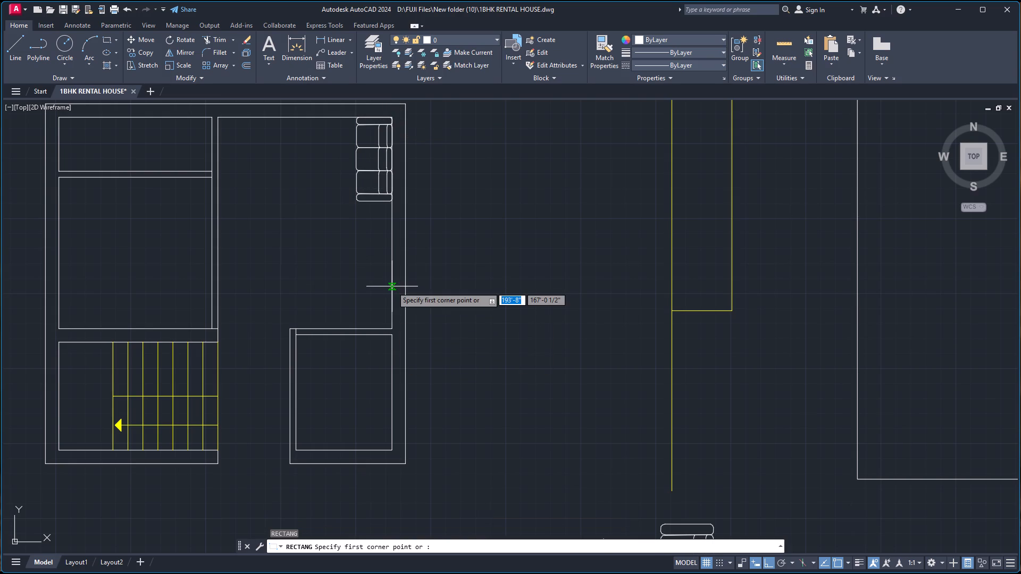
left_click(325, 133)
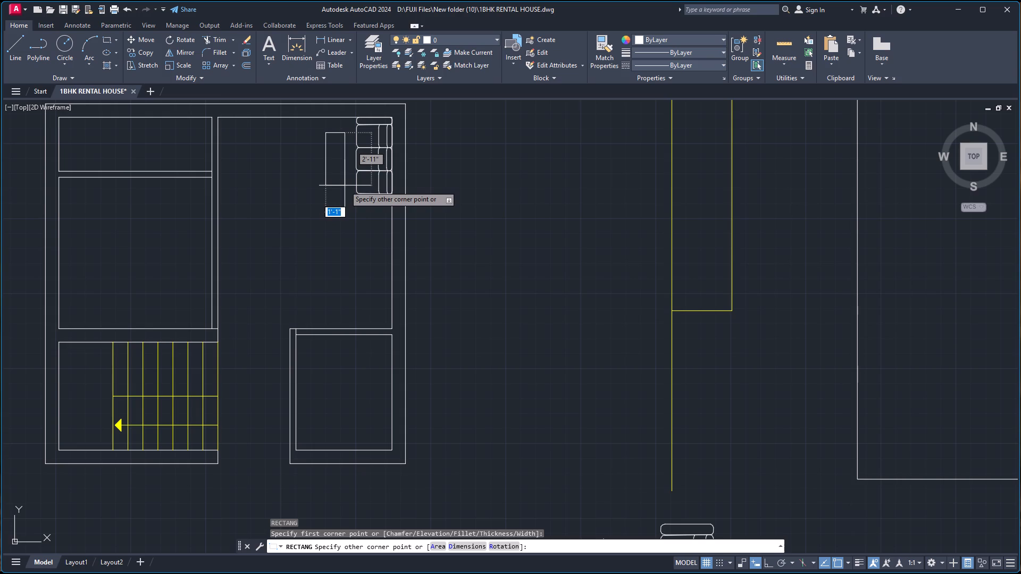
left_click(345, 185)
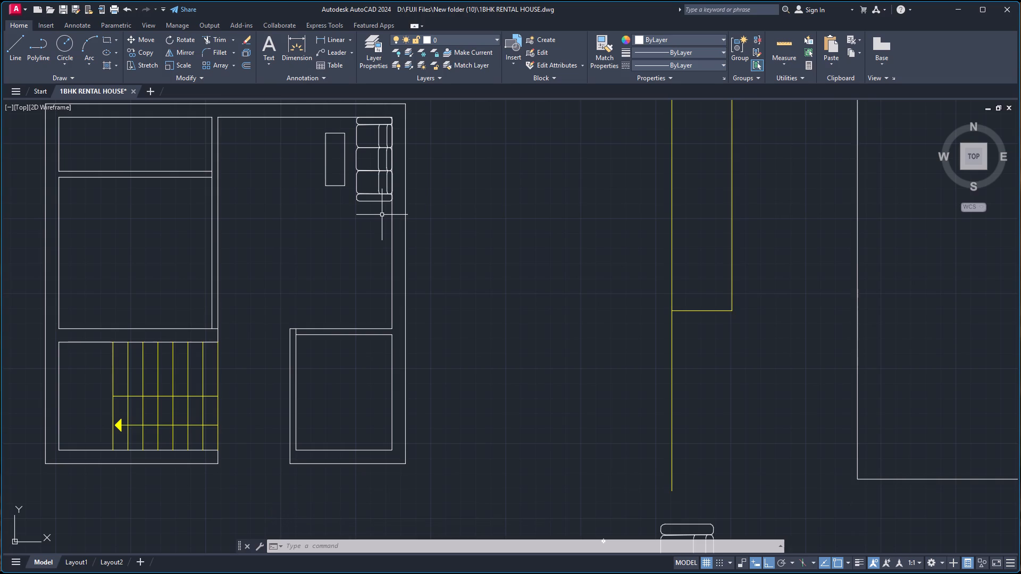
Erase the leftover 12PCOU17 sofa and the oversized white block outside the house plan.
scroll(495, 345, "down", 3, "ctrl")
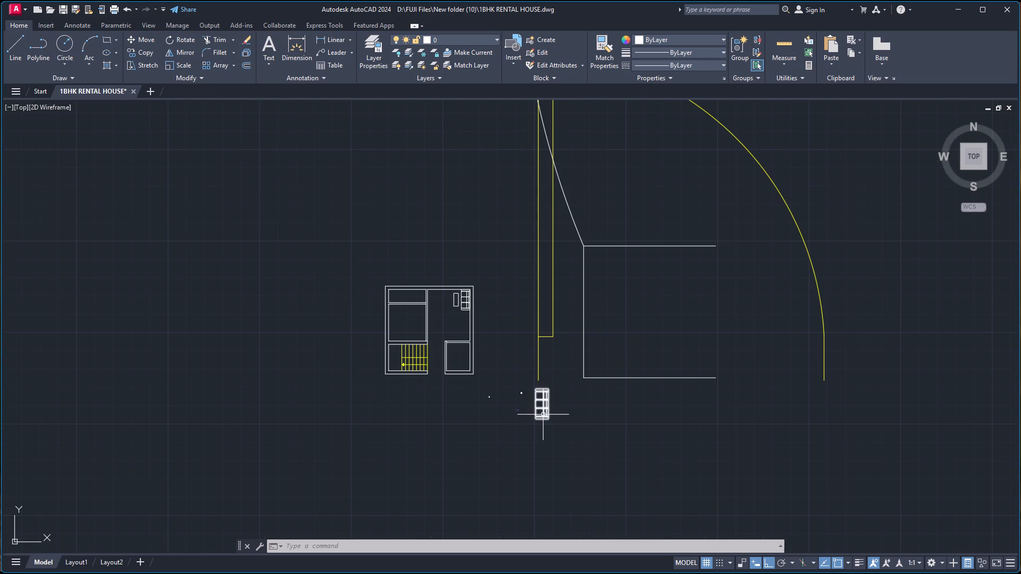
left_click(543, 415)
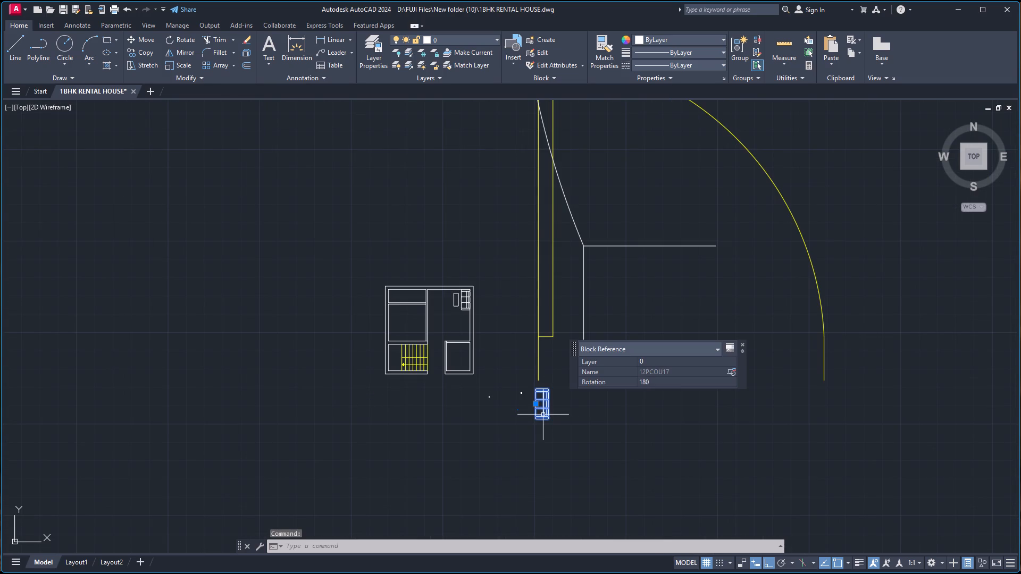
key("Delete")
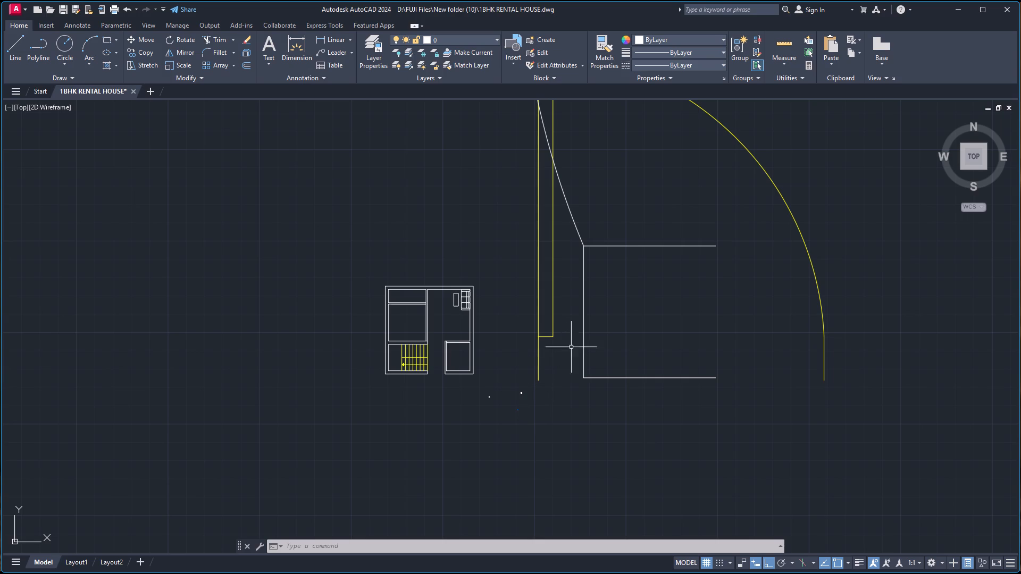
left_click(585, 322)
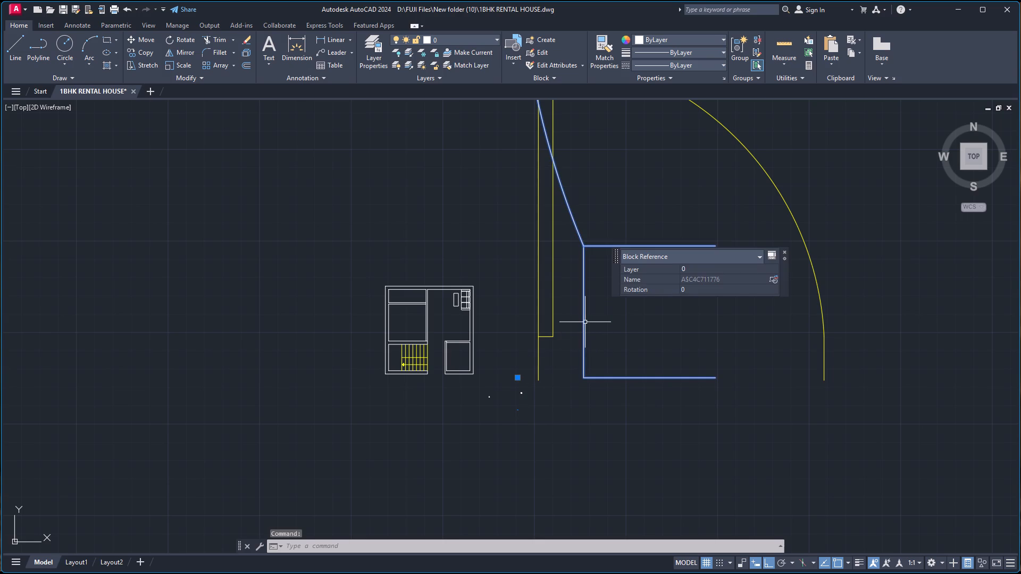
key("Delete")
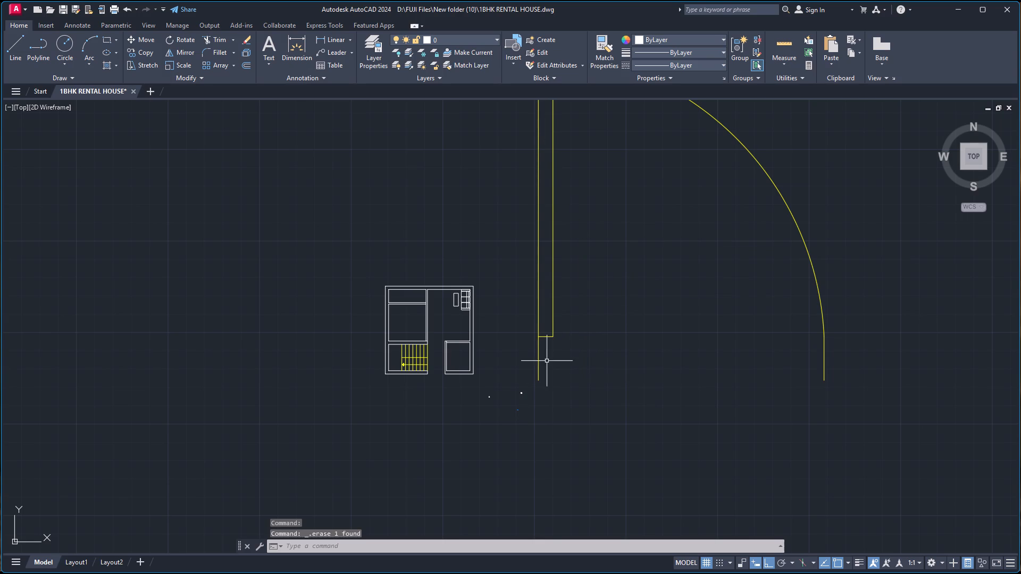
Scale up the tiny table-23 dining set outside the plan, picking a scale distance of about 1'-6".
scroll(514, 394, "up", 5, "ctrl")
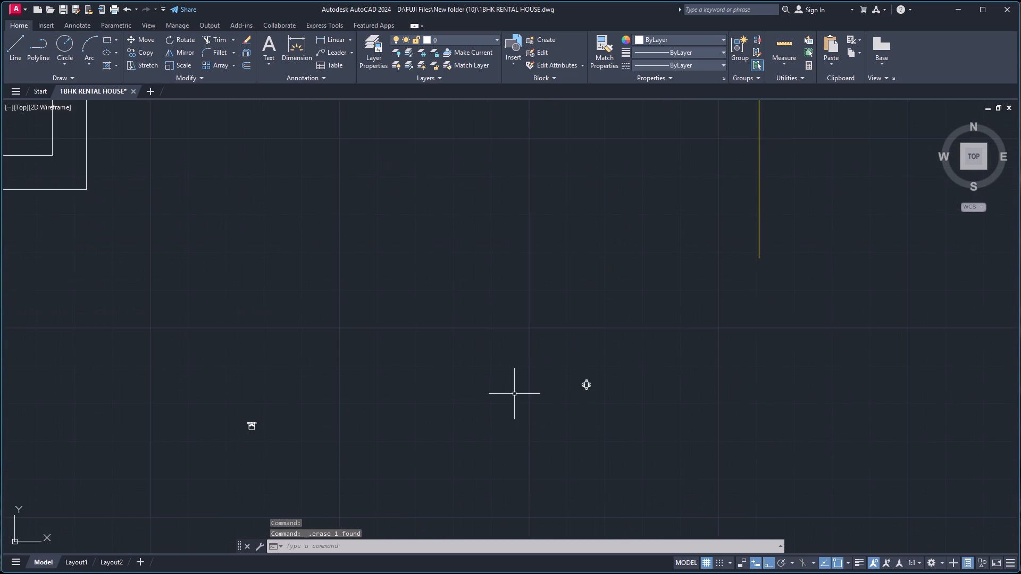
scroll(514, 394, "up", 1, "ctrl")
left_click(626, 377)
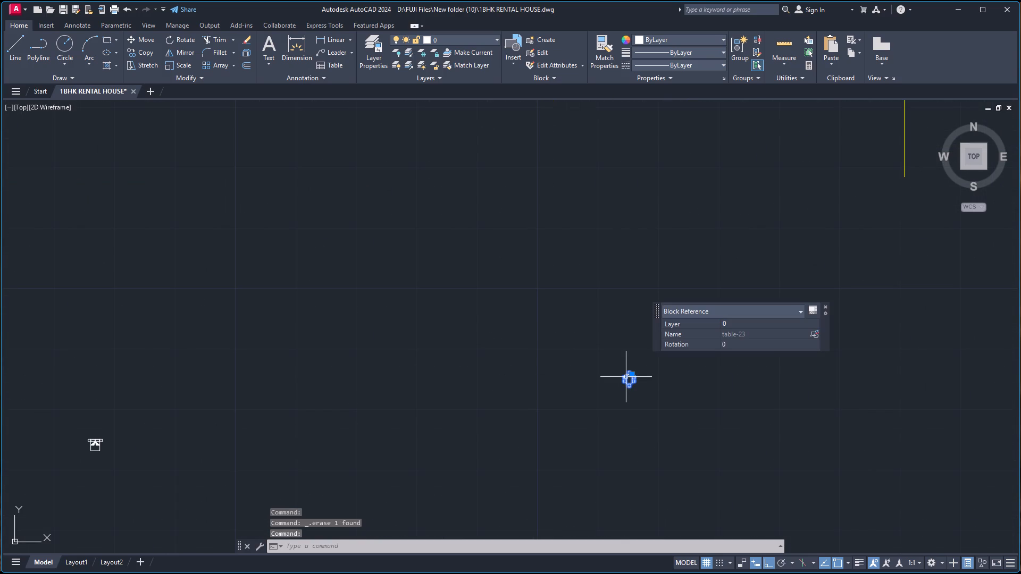
type("sc")
key("Return")
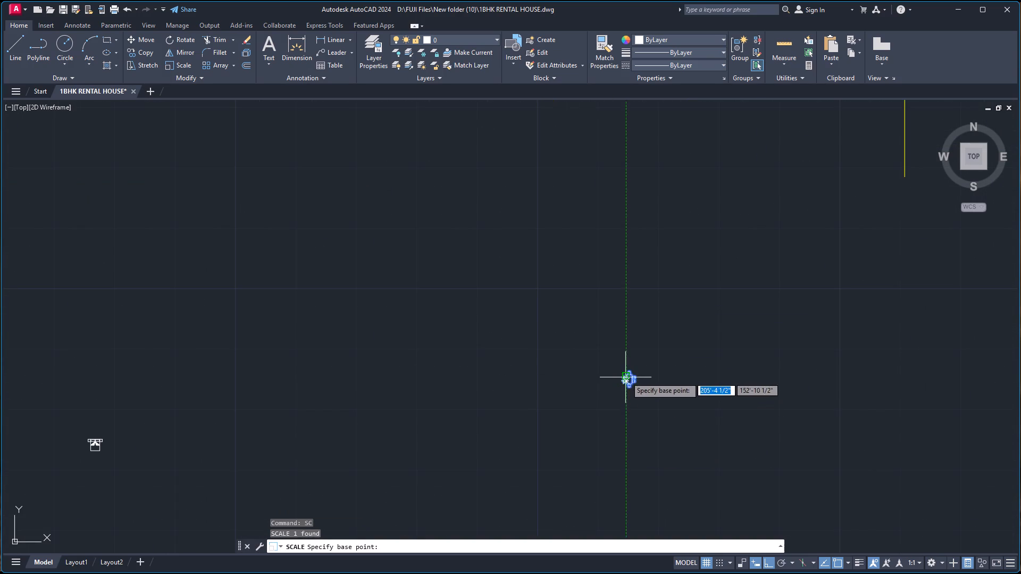
left_click_drag(626, 376, 587, 268)
scroll(587, 268, "down", 3, "ctrl")
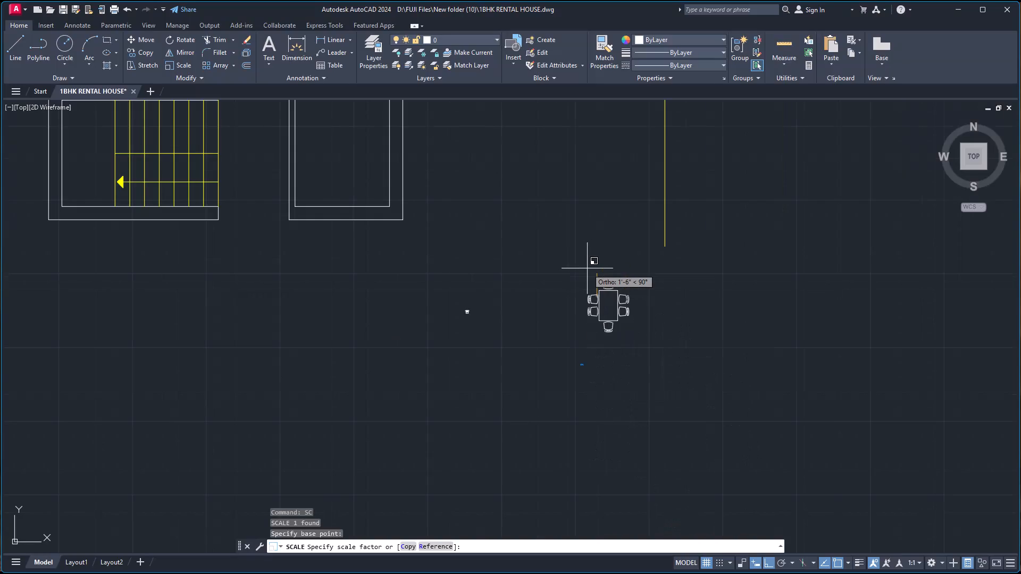
scroll(587, 268, "down", 2, "ctrl")
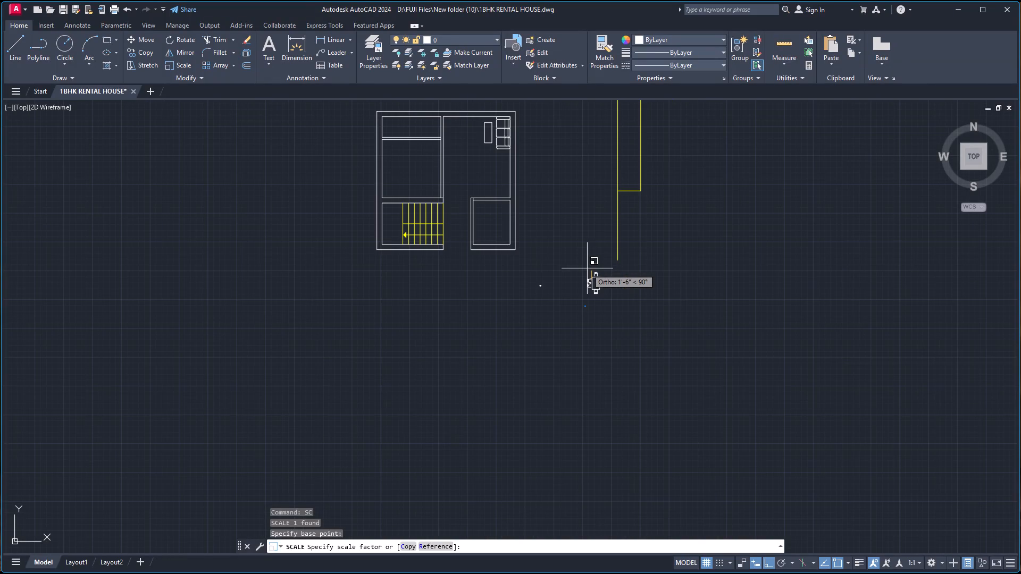
left_click_drag(587, 268, 597, 276)
Scale up the table-23 dining set again about the tabletop's upper-right corner, picking a scale distance just under 4'-9".
left_click(597, 276)
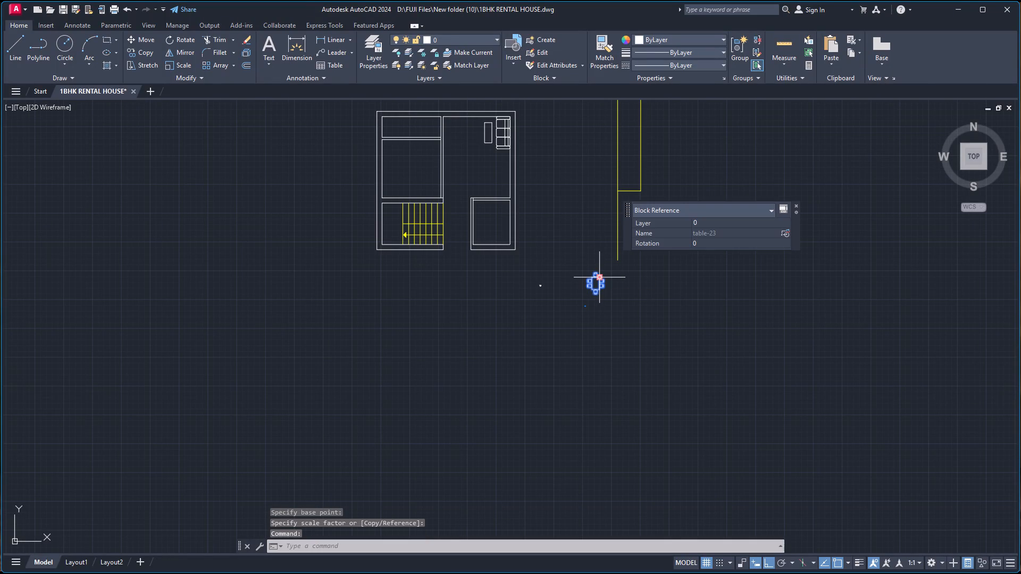
type("sc")
key("Return")
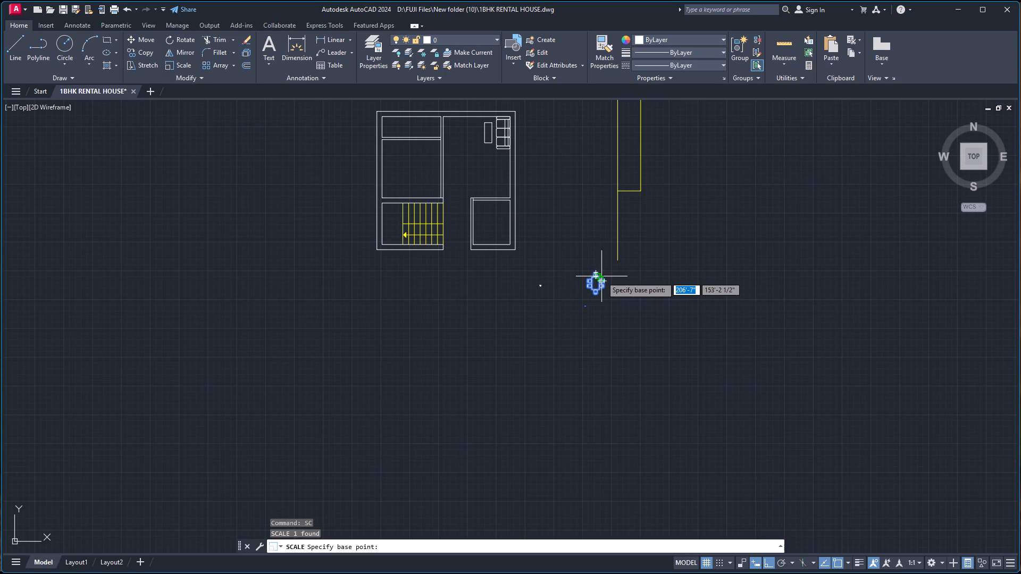
left_click_drag(600, 277, 622, 258)
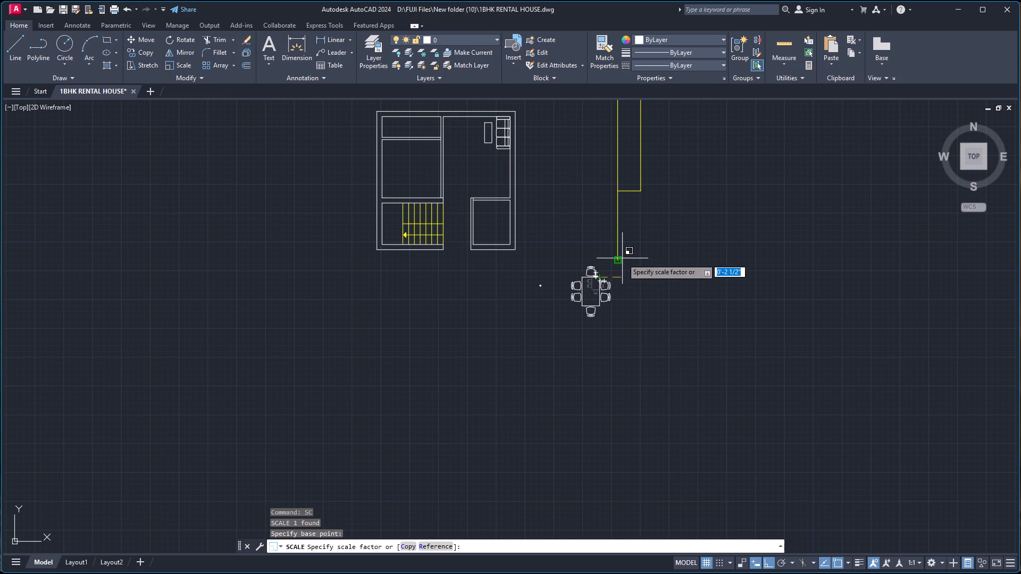
left_click_drag(622, 258, 633, 257)
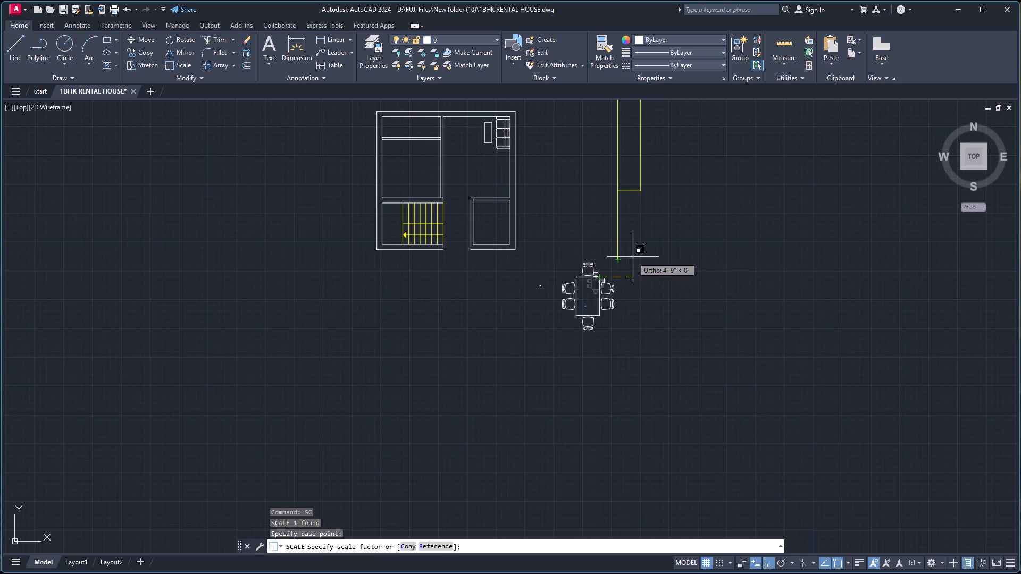
left_click_drag(633, 257, 631, 258)
left_click(631, 258)
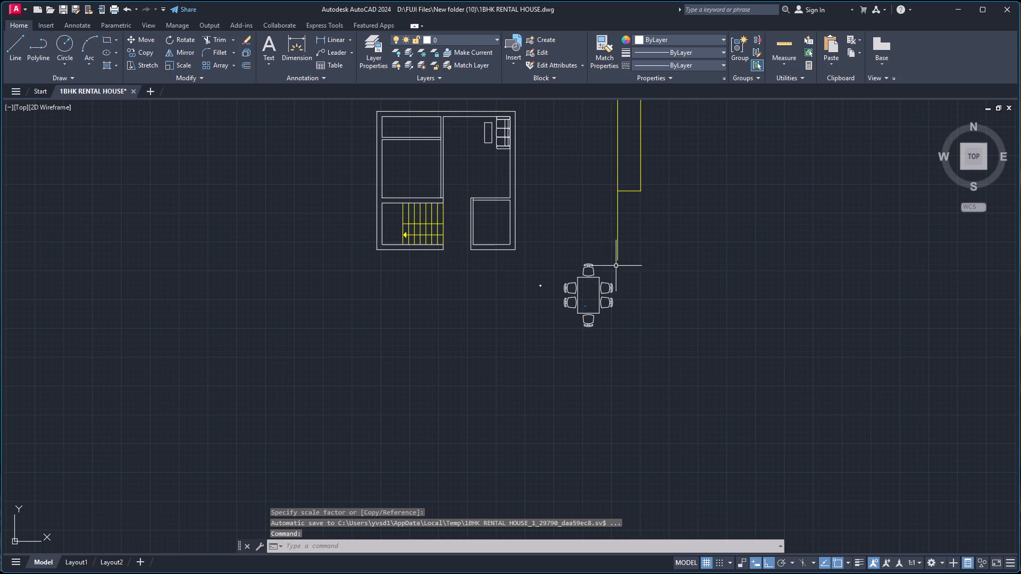
Move the dining set by its table centre, with Ortho off, into the large room between the sofa and the lower room.
left_click(606, 283)
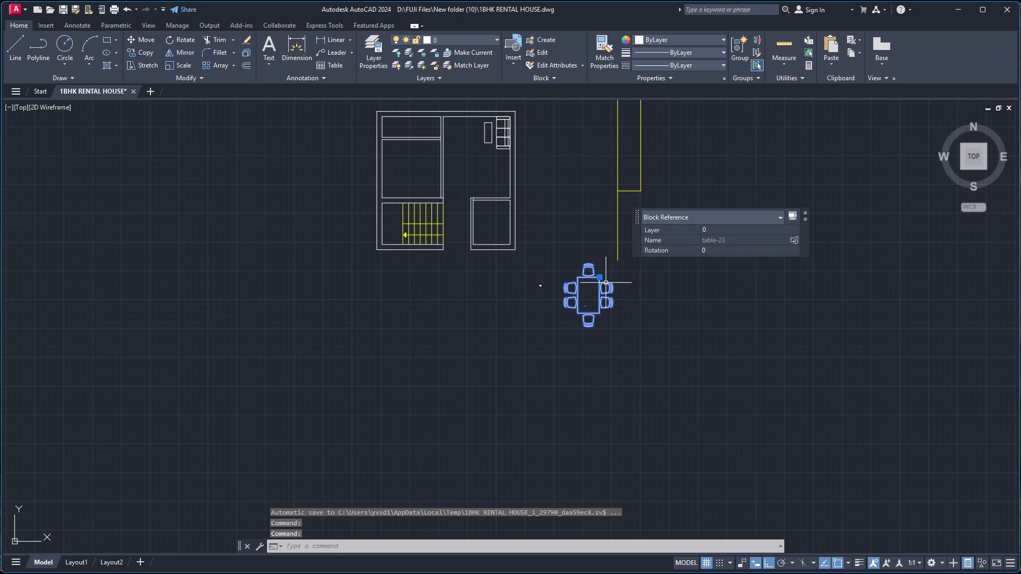
key("m")
key("Return")
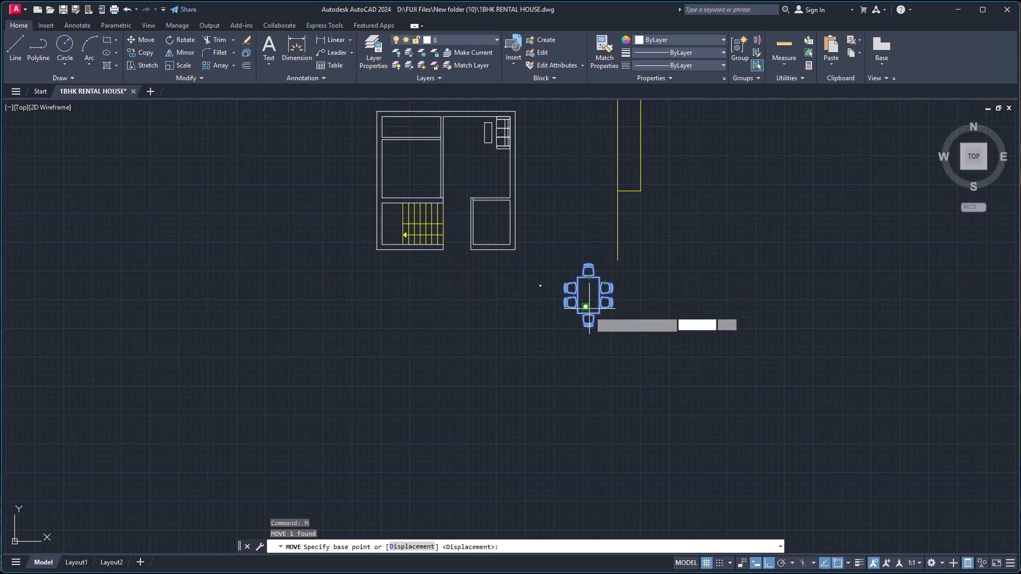
left_click(589, 297)
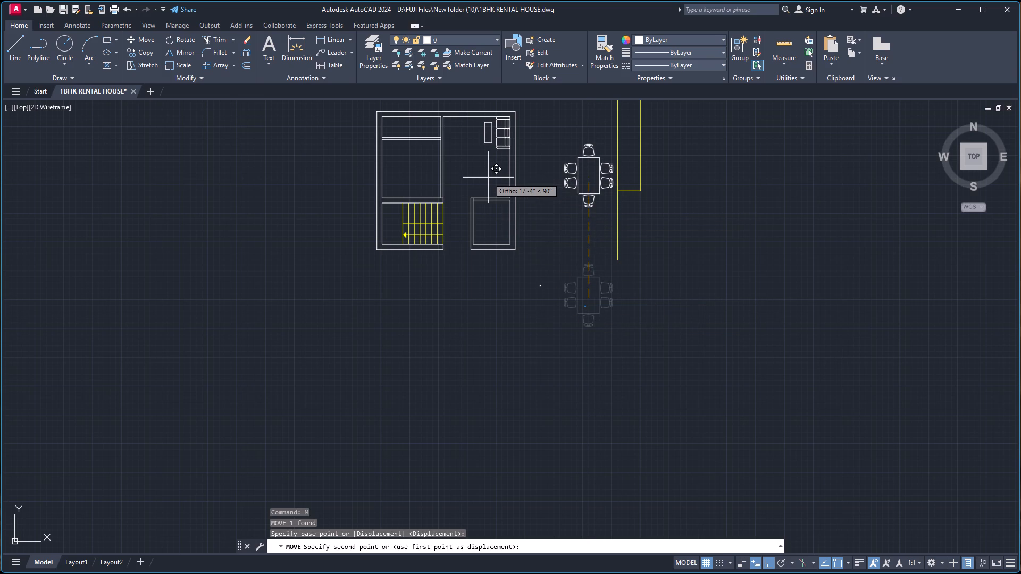
key("F8")
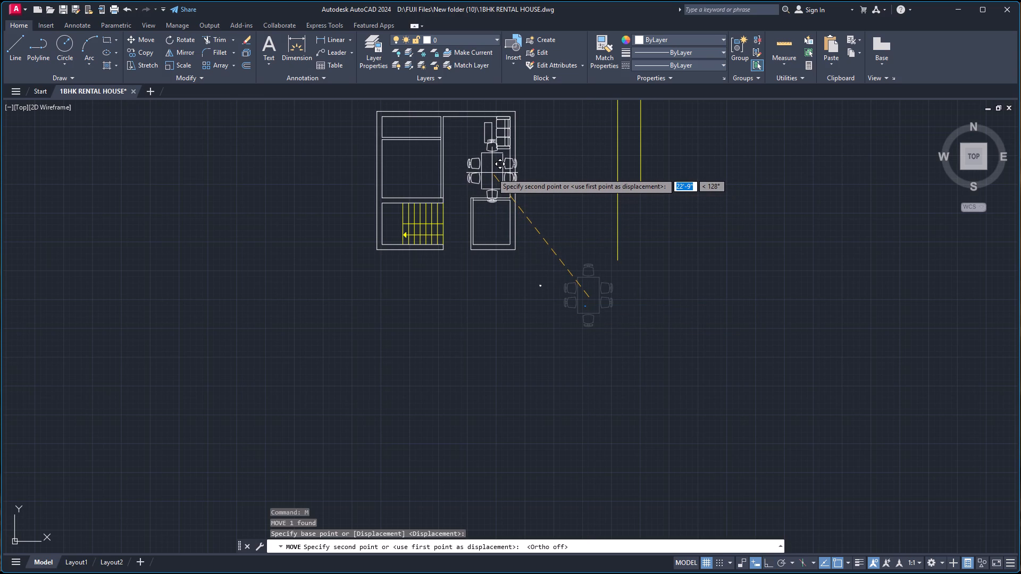
left_click(493, 173)
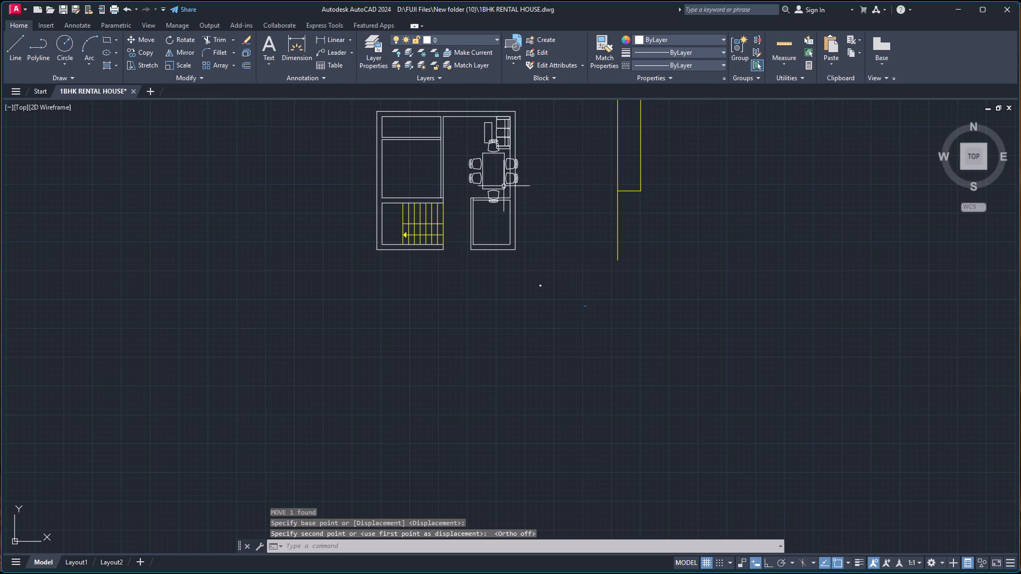
Scale down the dining set about its tabletop's upper-edge midpoint, picking a scale distance of about 2'-5".
left_click(503, 185)
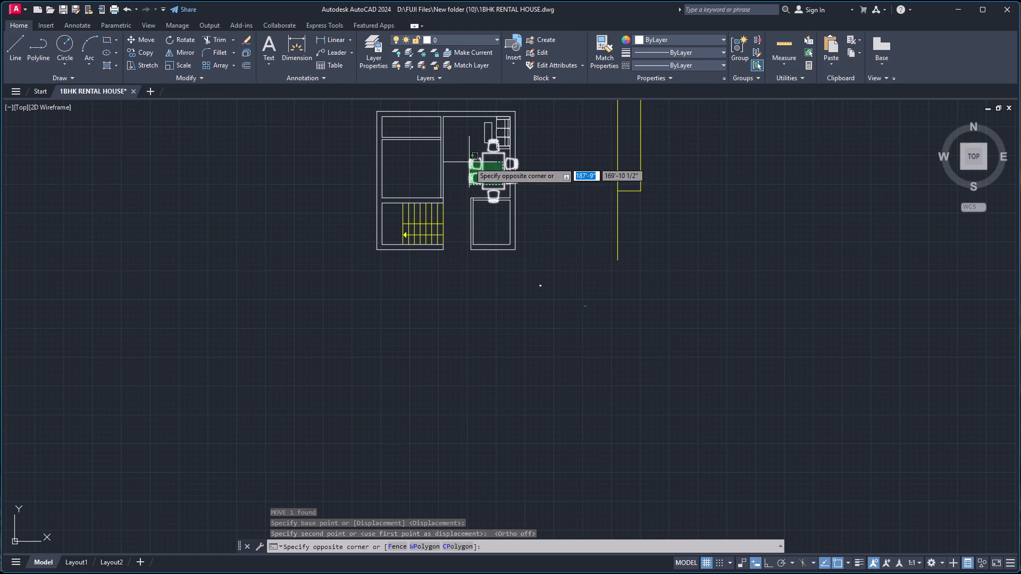
left_click(469, 162)
type("sc")
key("Return")
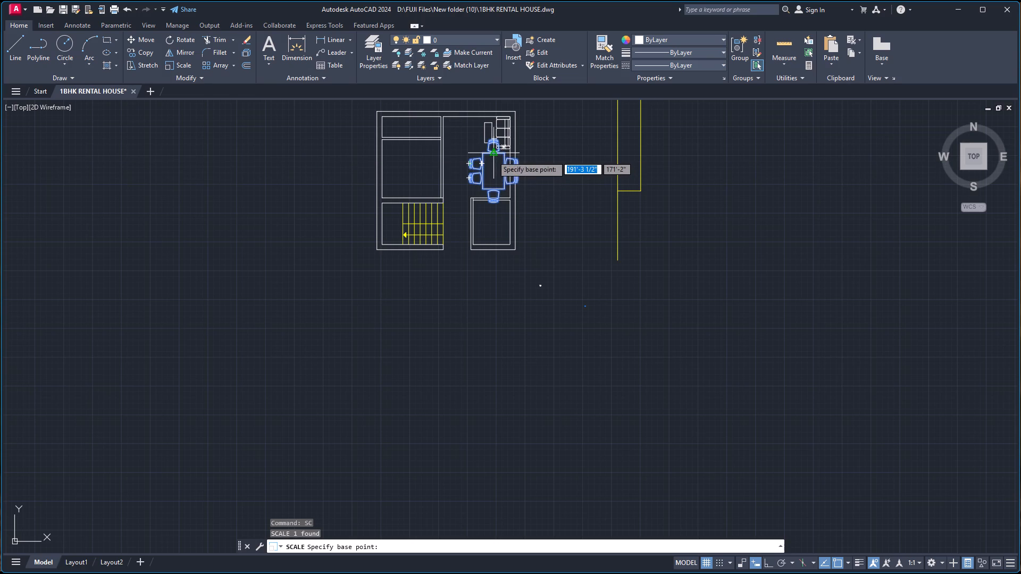
left_click(492, 156)
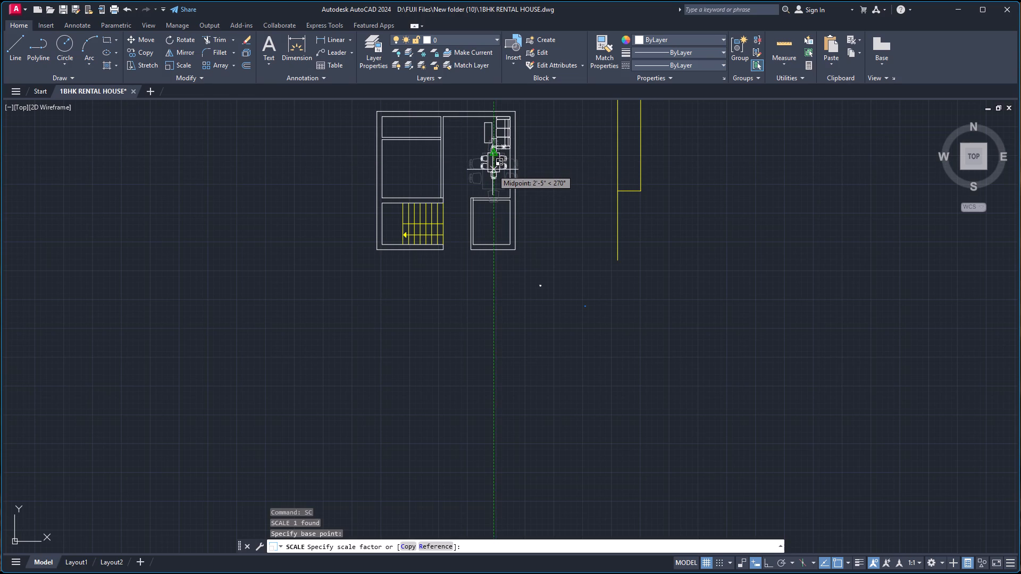
left_click(492, 170)
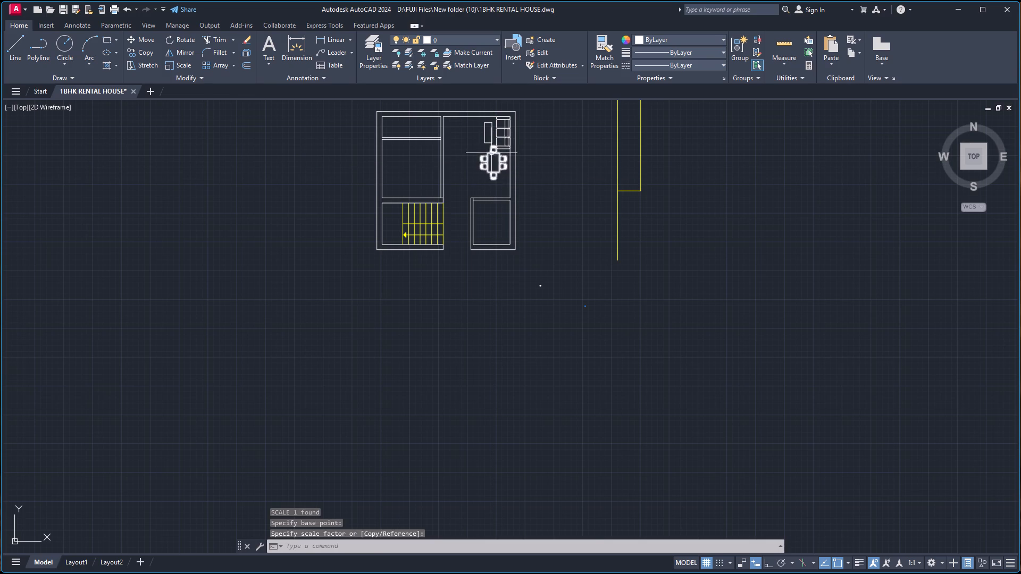
Move the dining set about 1'-6" straight down, clear of the sofa and coffee table.
left_click(491, 153)
key("m")
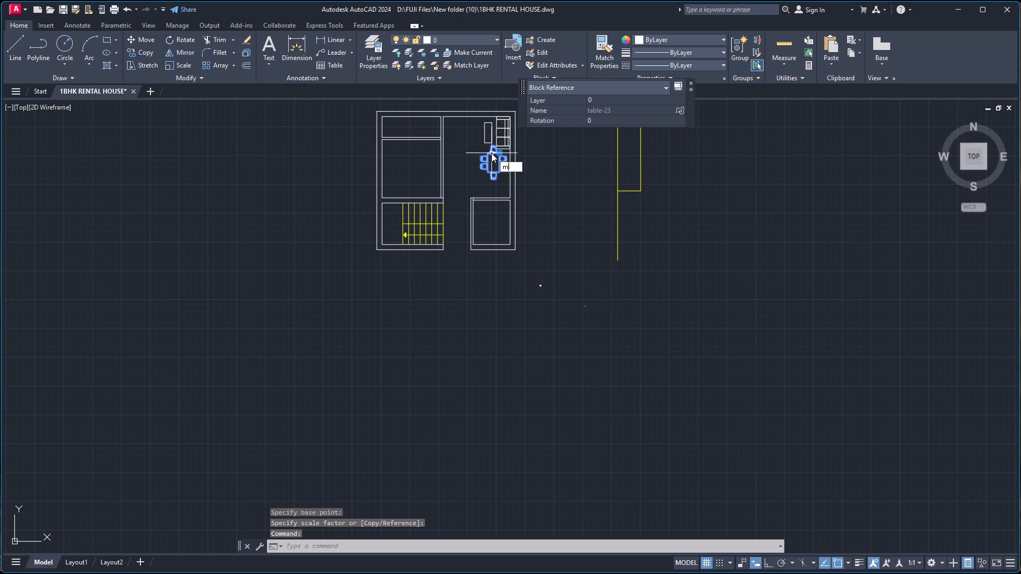
key("Return")
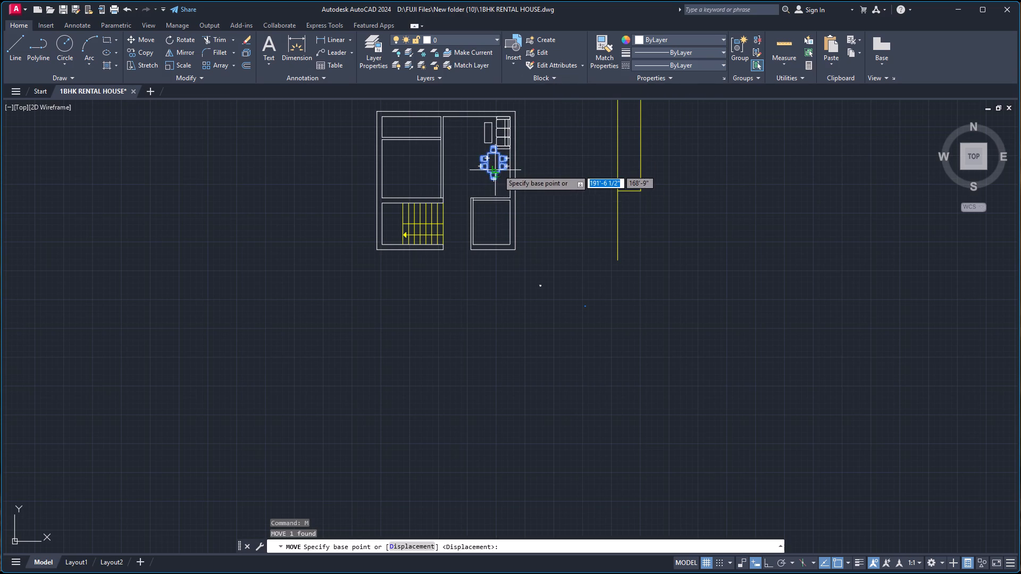
left_click_drag(500, 171, 502, 182)
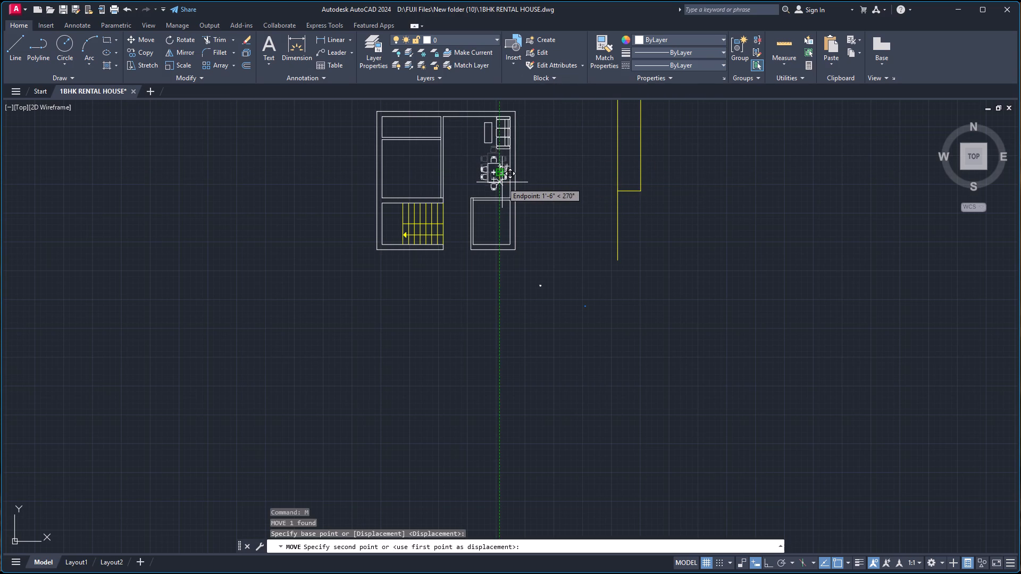
left_click_drag(502, 182, 503, 182)
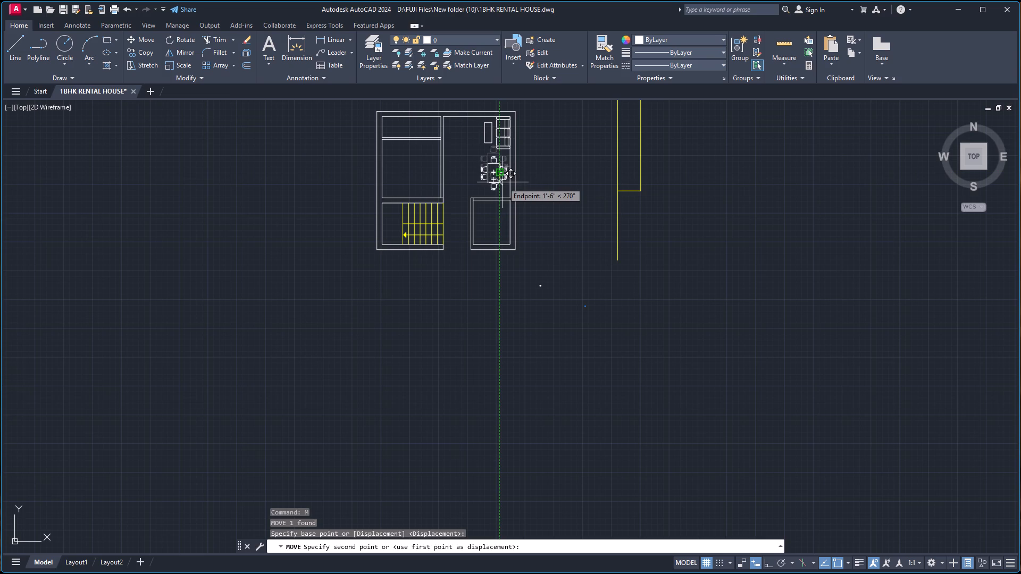
left_click(503, 182)
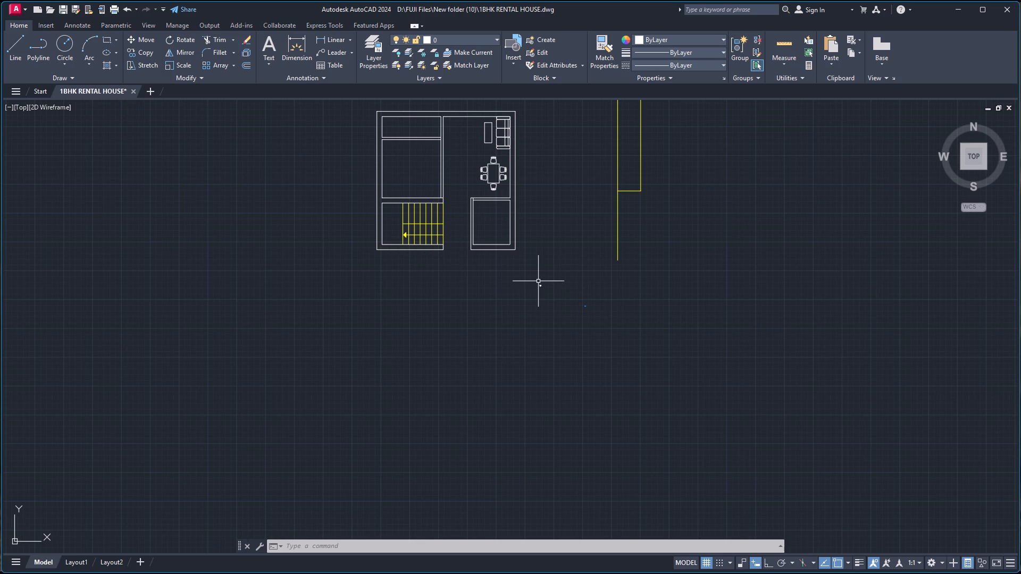
Scale up the tiny MAT-P13 bed block below the plan about its headboard's midpoint, picking a scale distance that suits the house's rooms.
scroll(538, 281, "up", 2, "ctrl")
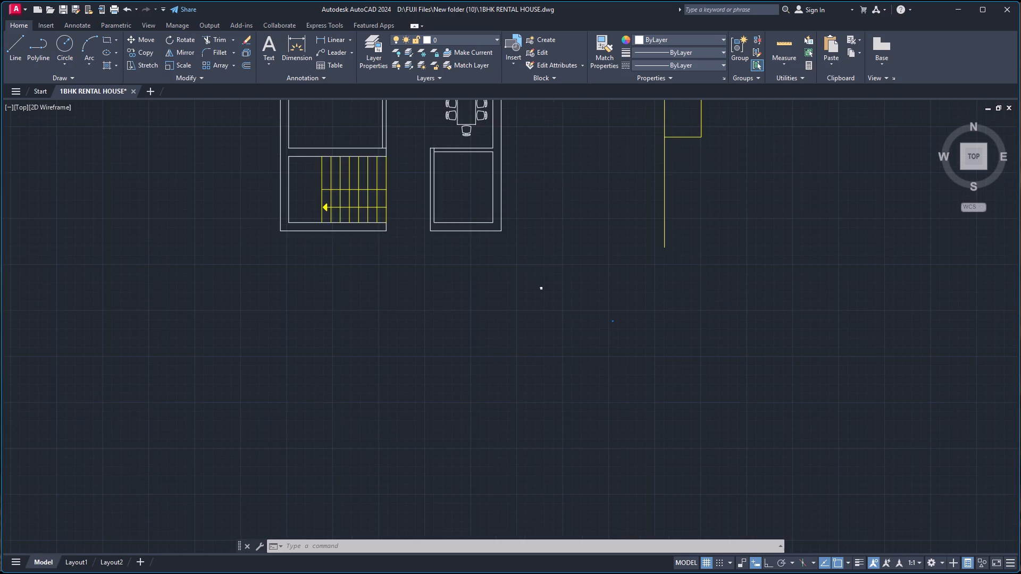
scroll(538, 281, "up", 5, "ctrl")
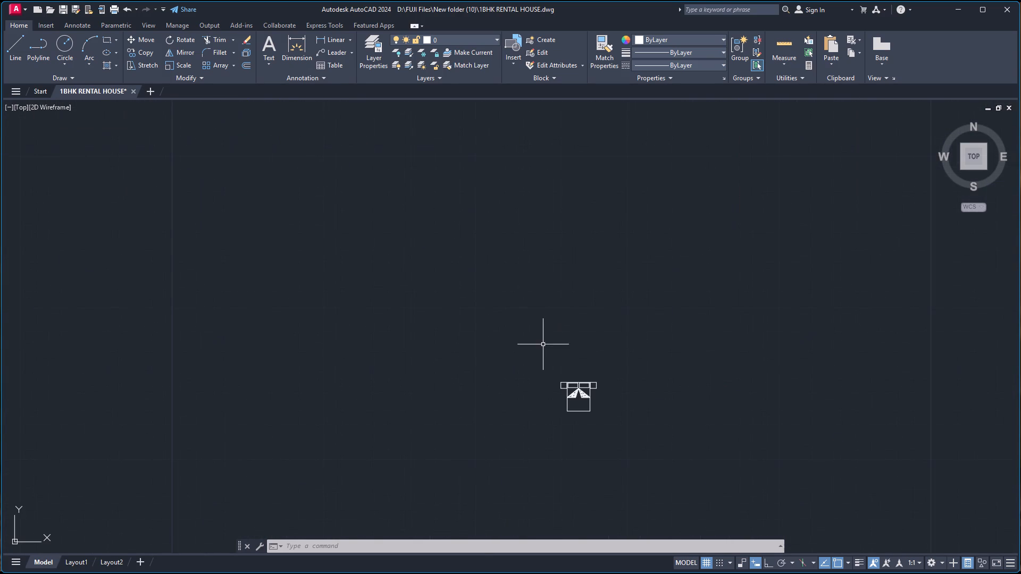
left_click_drag(540, 343, 561, 498)
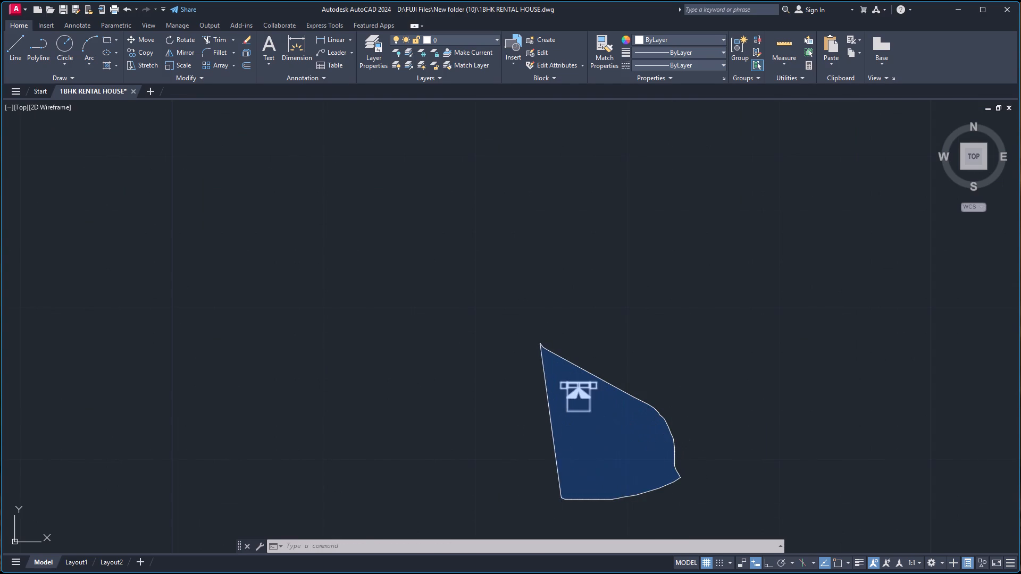
type("sc")
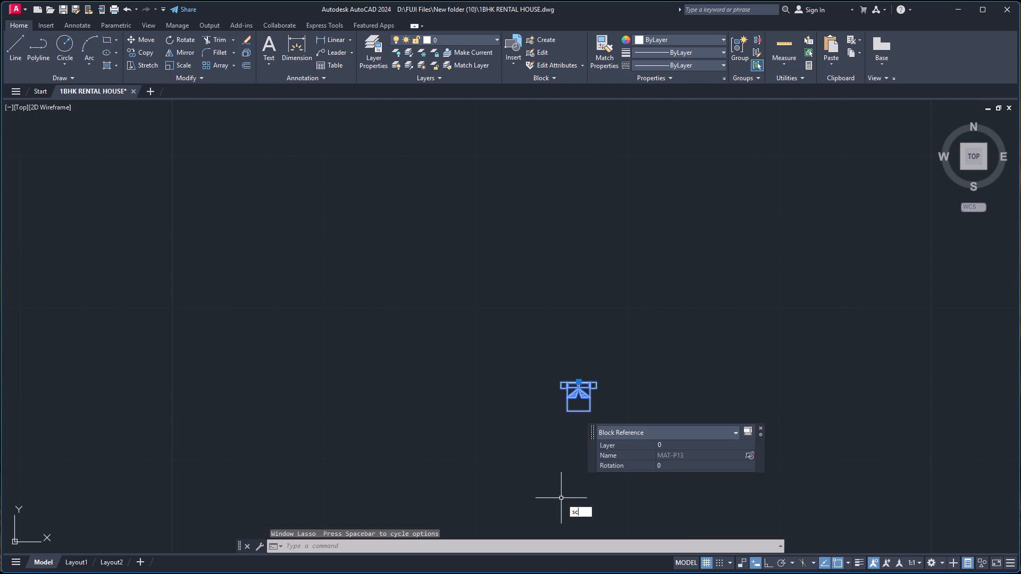
key("Return")
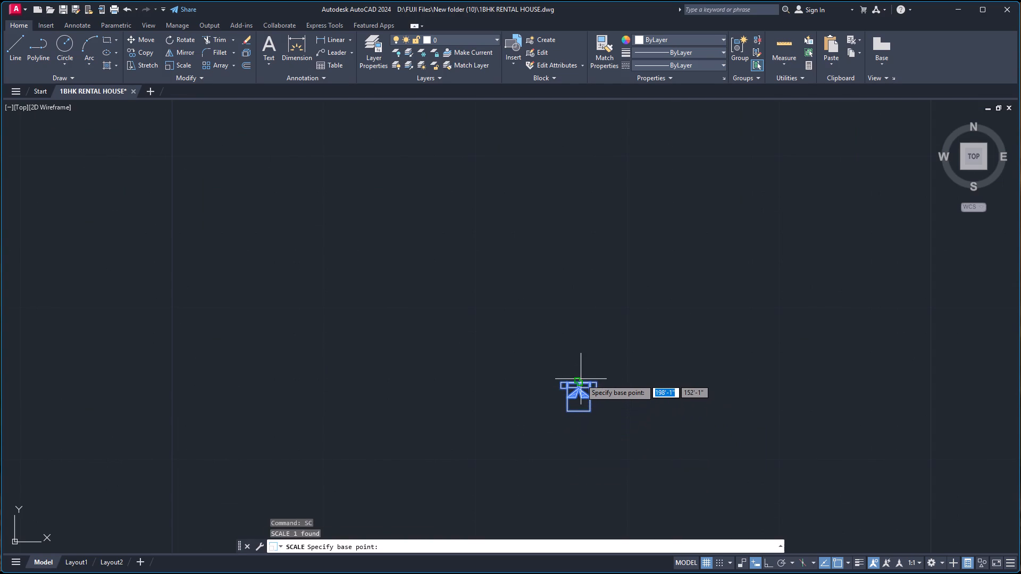
scroll(581, 379, "up", 3, "ctrl")
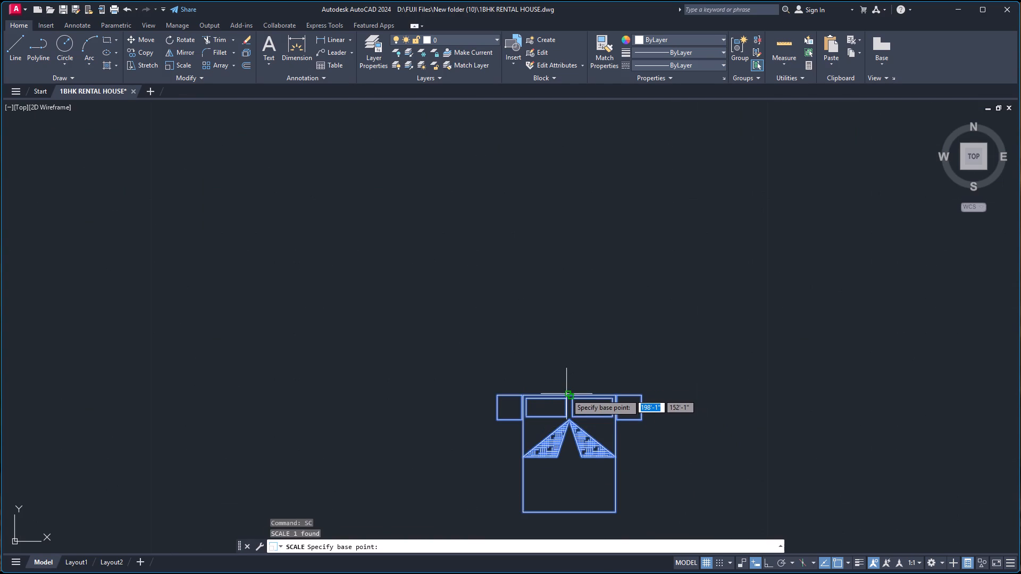
left_click(566, 394)
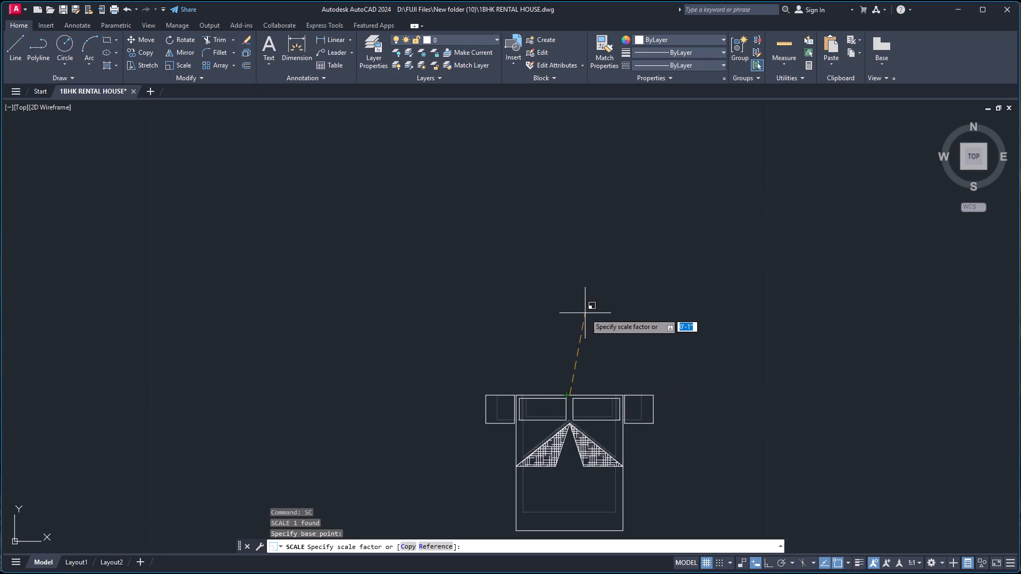
scroll(585, 313, "down", 6, "ctrl")
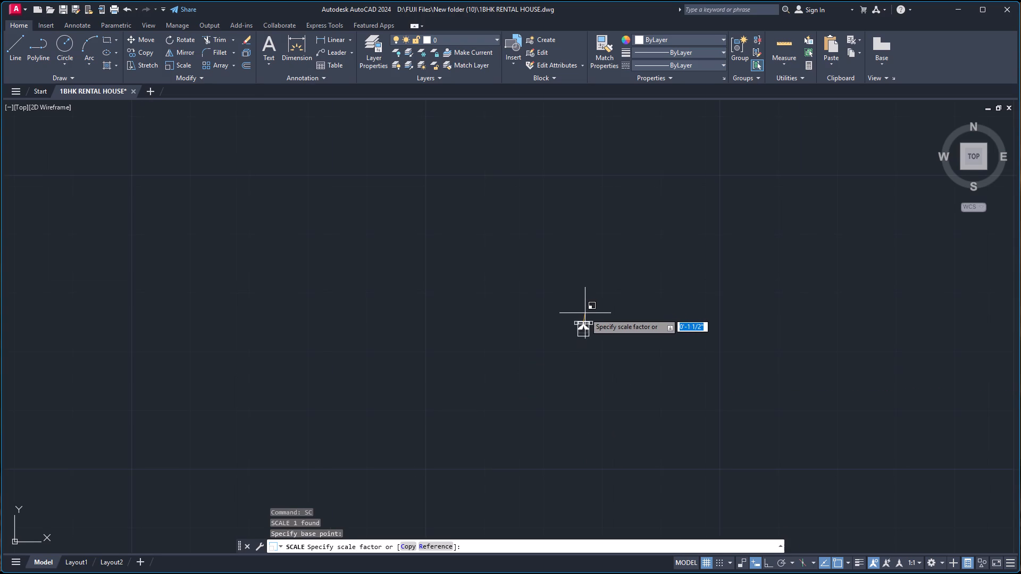
scroll(585, 313, "down", 3, "ctrl")
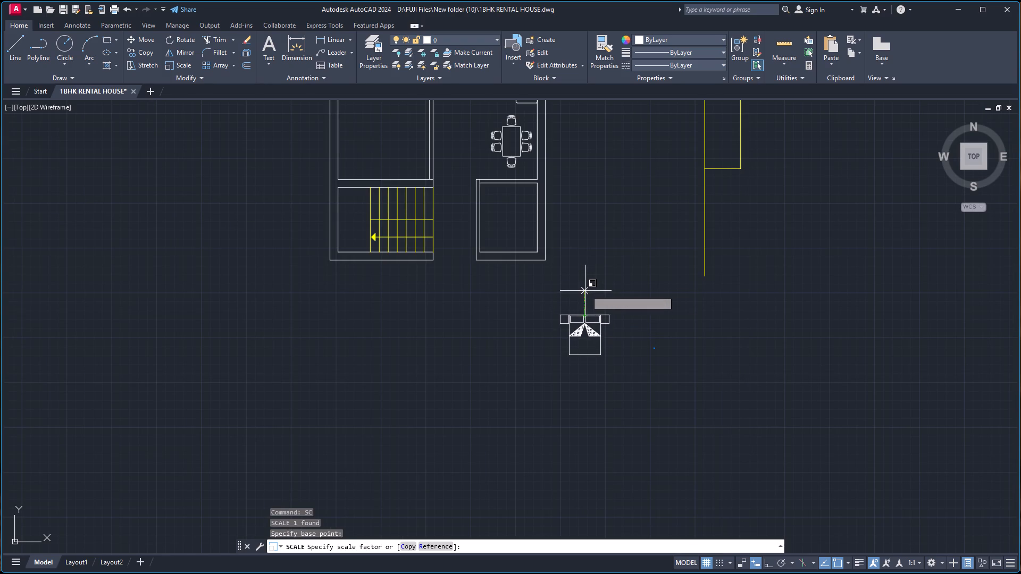
left_click(584, 289)
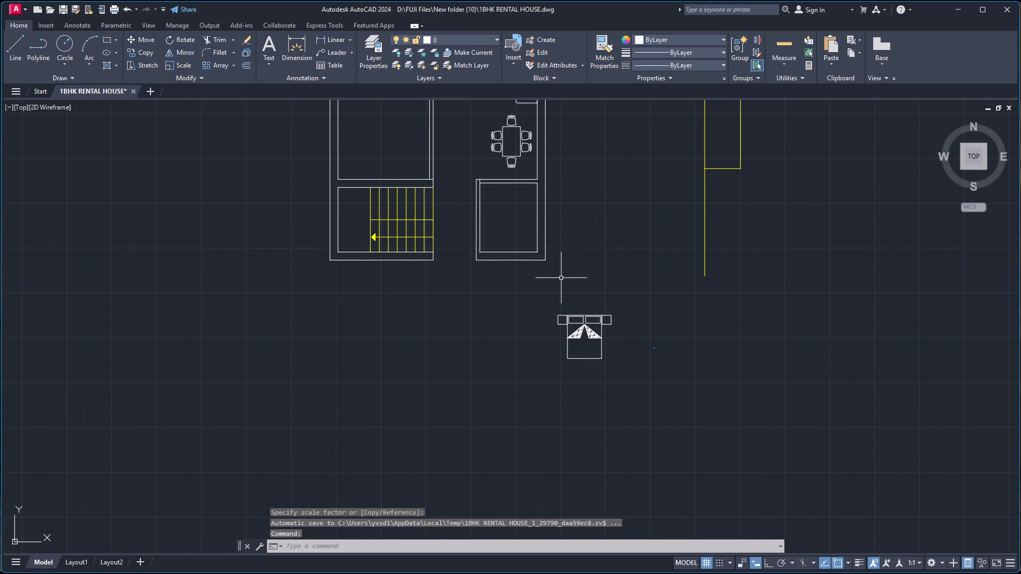
Rotate the bed block 90° about its headboard's midpoint so the headboard faces west.
left_click_drag(541, 280, 635, 363)
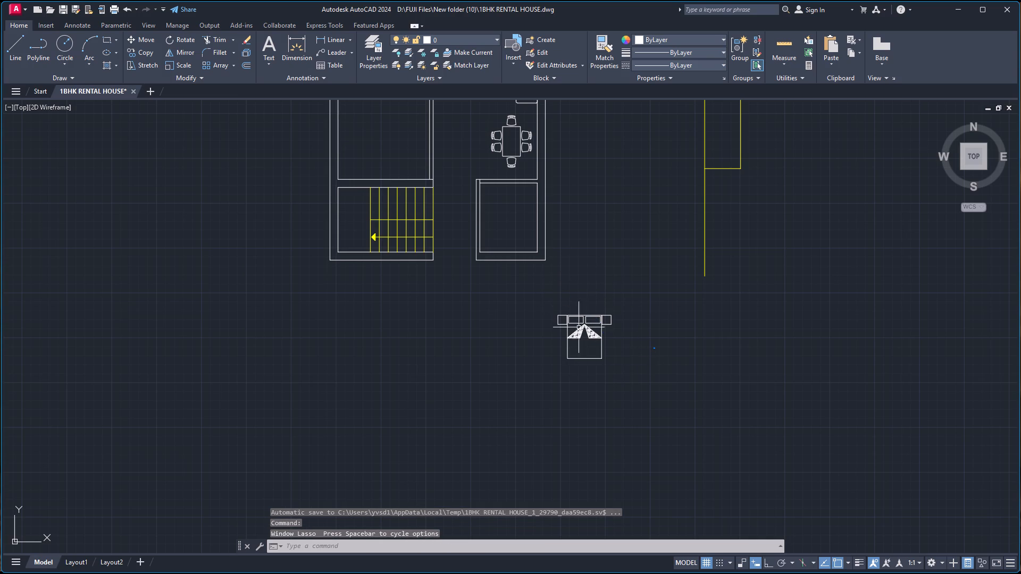
left_click(543, 298)
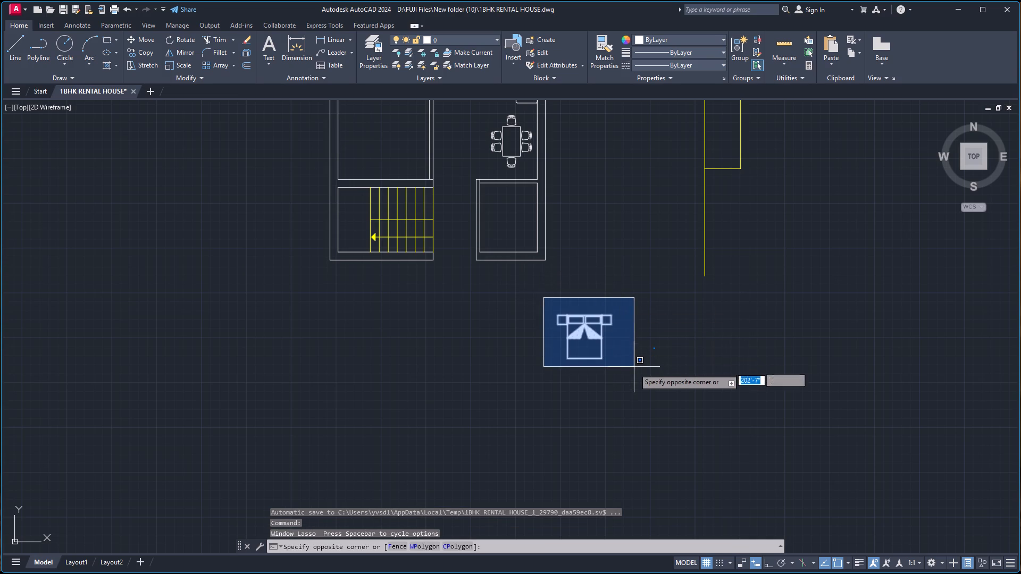
left_click(633, 372)
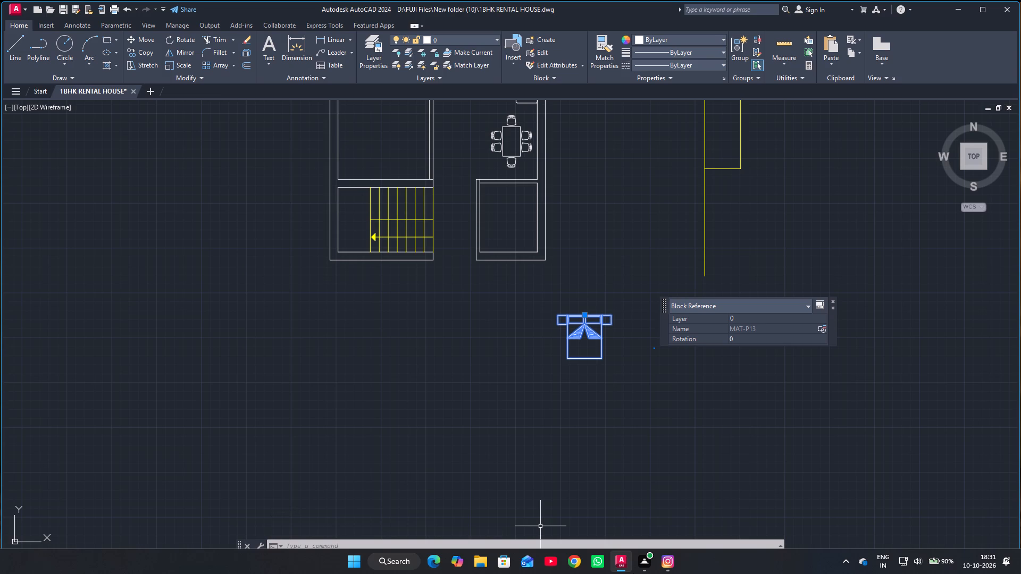
type("ro")
key("Return")
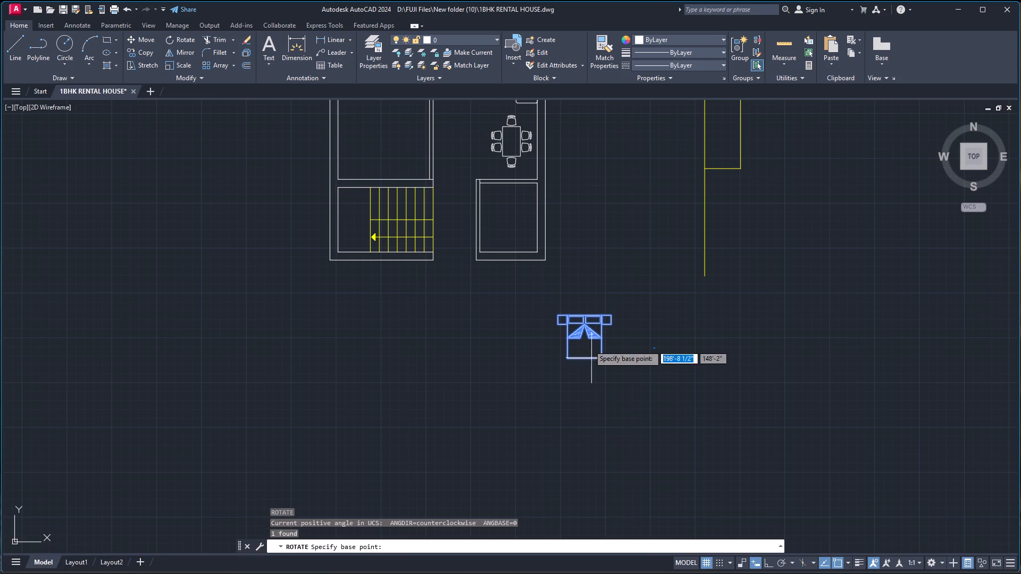
scroll(584, 325, "up", 3, "ctrl")
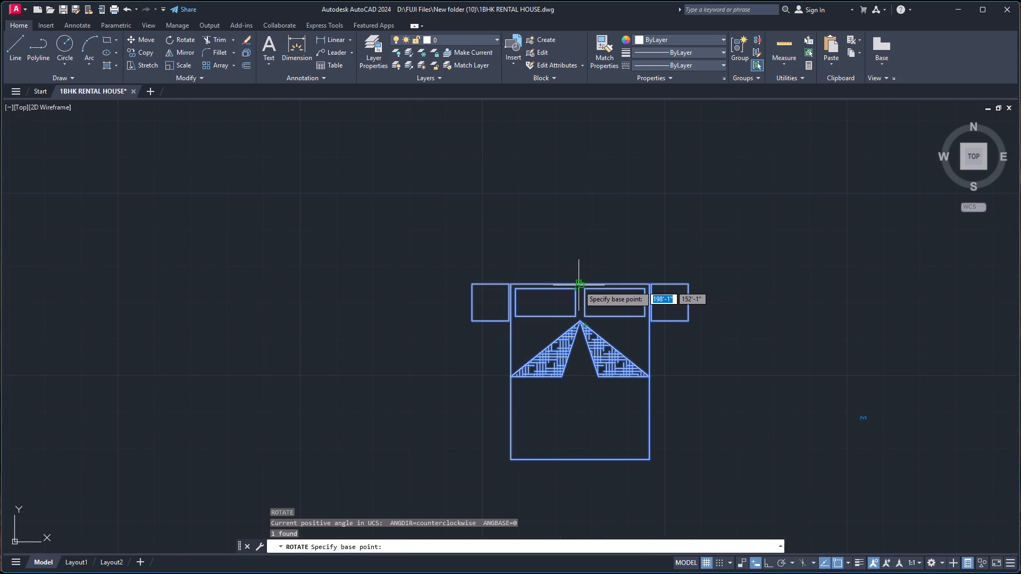
key("grave")
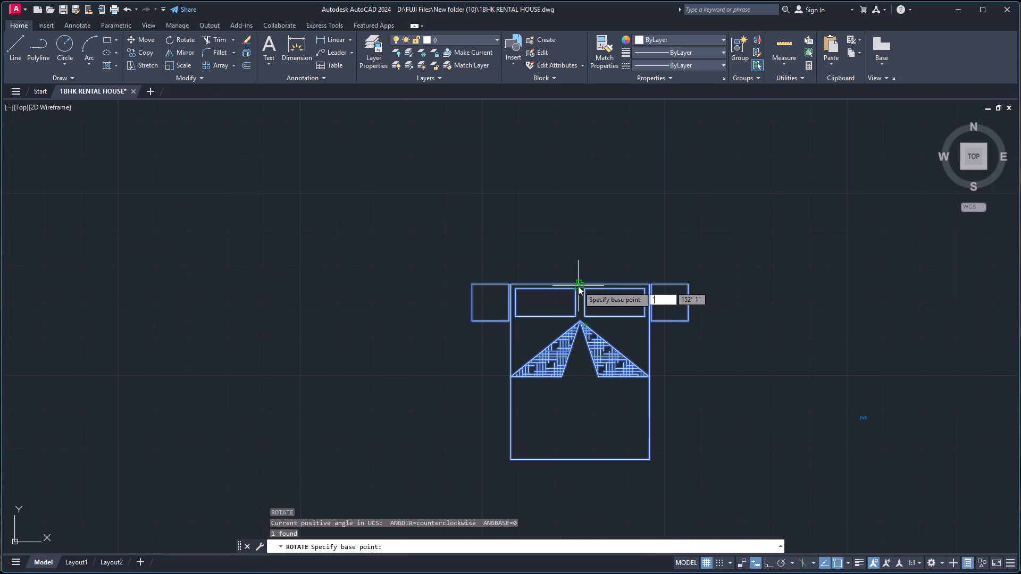
left_click(578, 286)
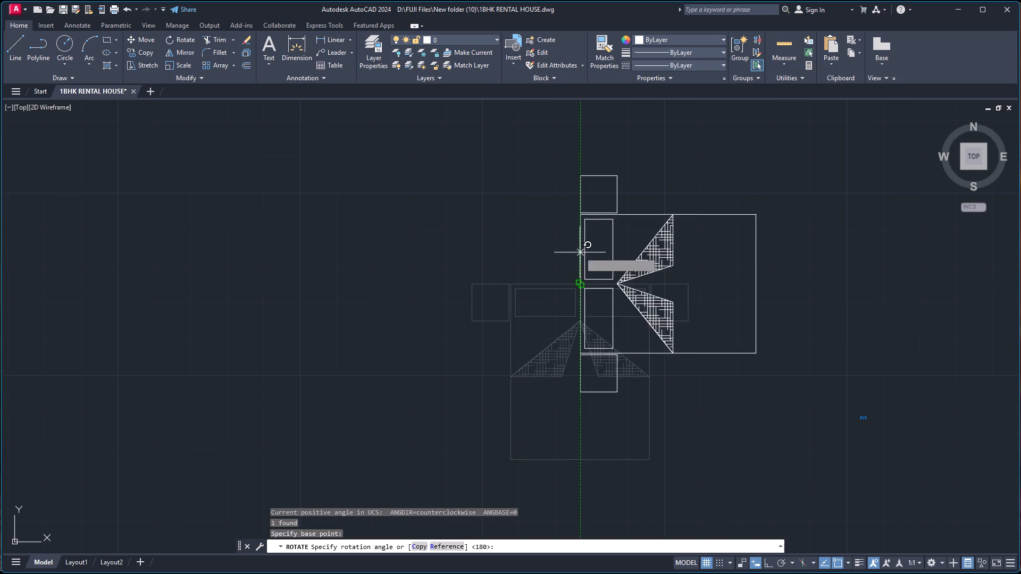
left_click(581, 188)
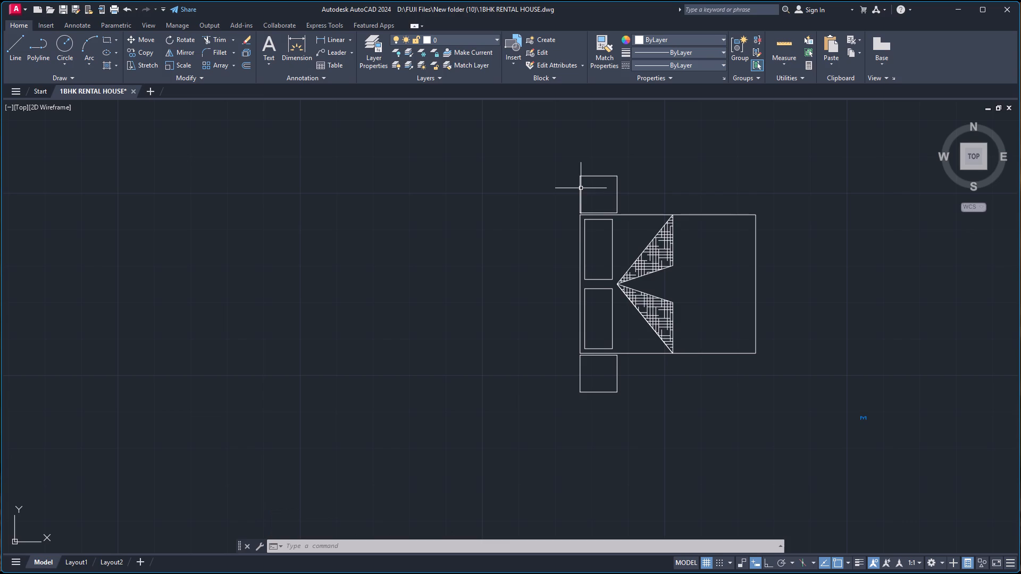
Copy the MAT-P13 bed block from its headboard's midpoint to the middle of the bedroom's west inner wall, using Mid Between 2 Points.
scroll(581, 188, "down", 6, "ctrl")
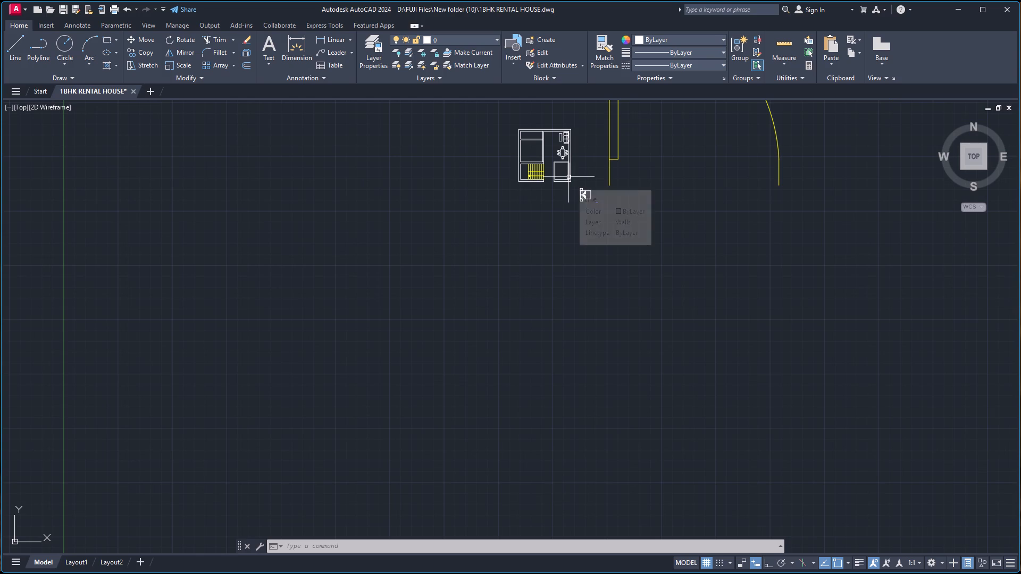
scroll(568, 177, "up", 1, "ctrl")
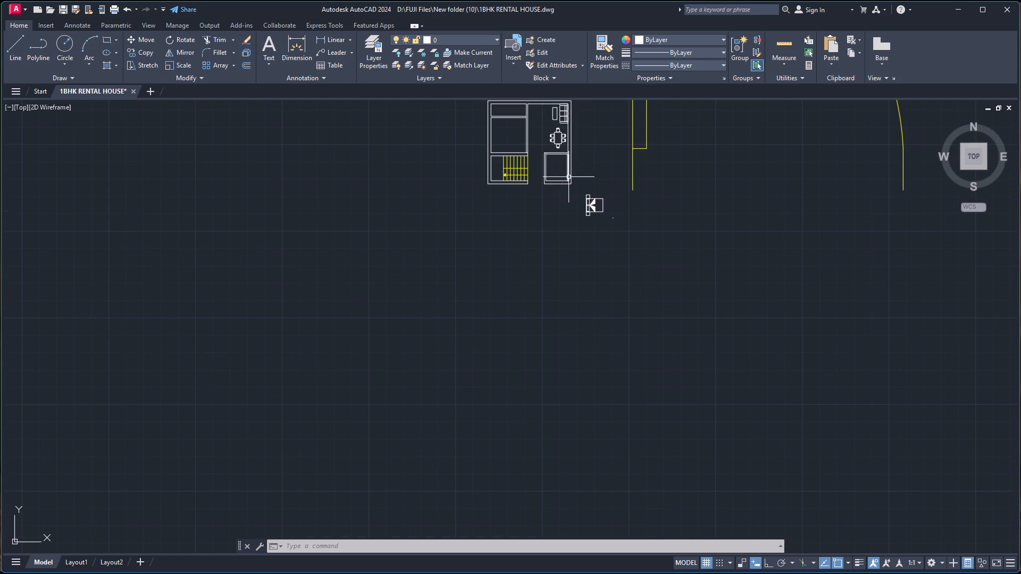
scroll(581, 190, "up", 2, "ctrl")
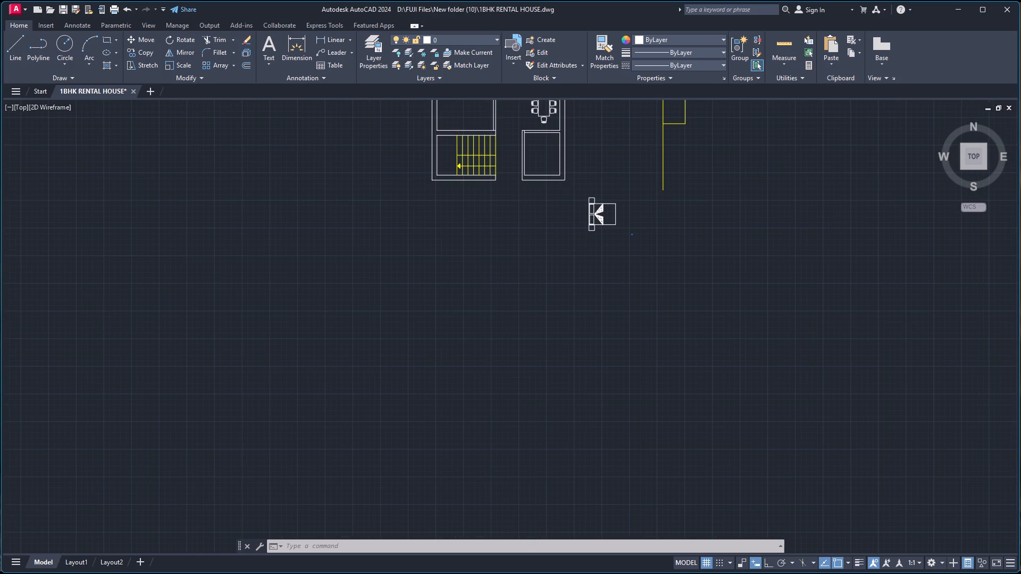
left_click(584, 196)
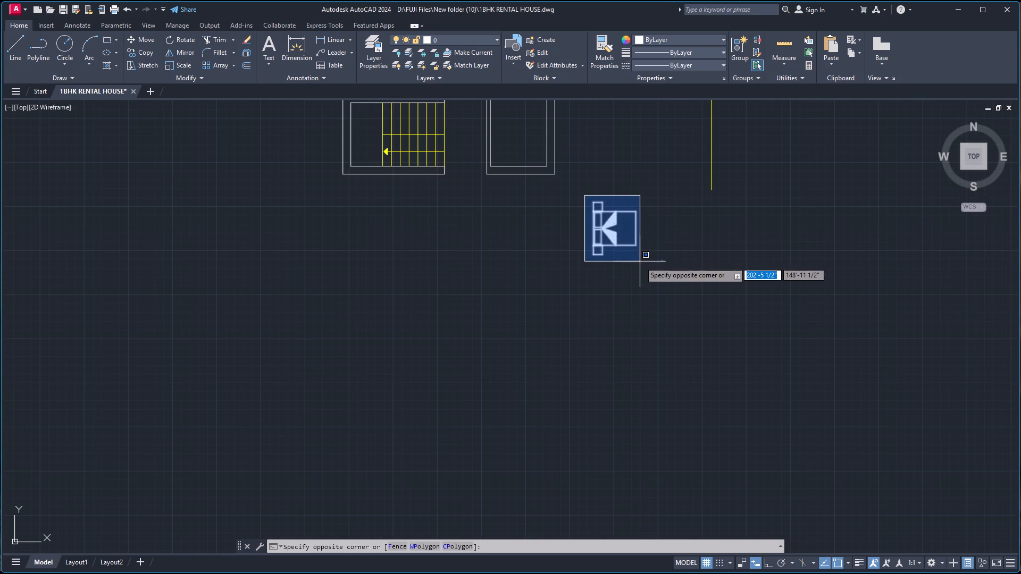
left_click(640, 261)
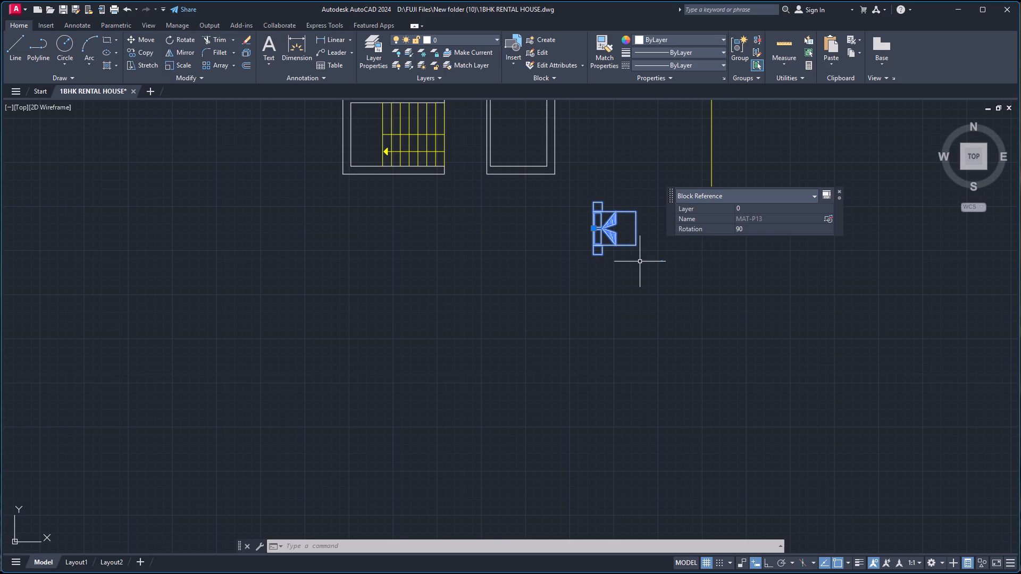
type("co")
key("Return")
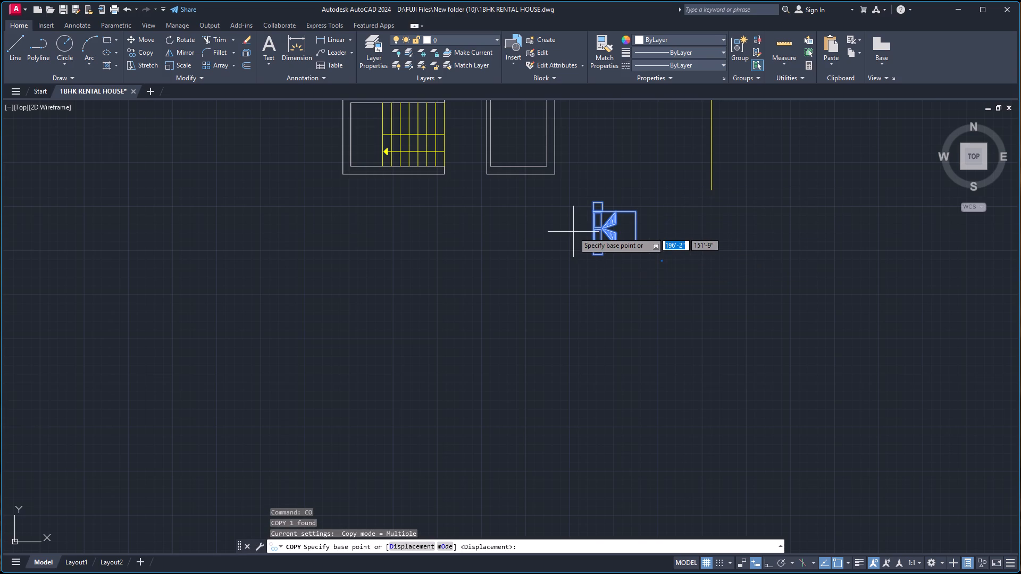
scroll(573, 232, "up", 3, "ctrl")
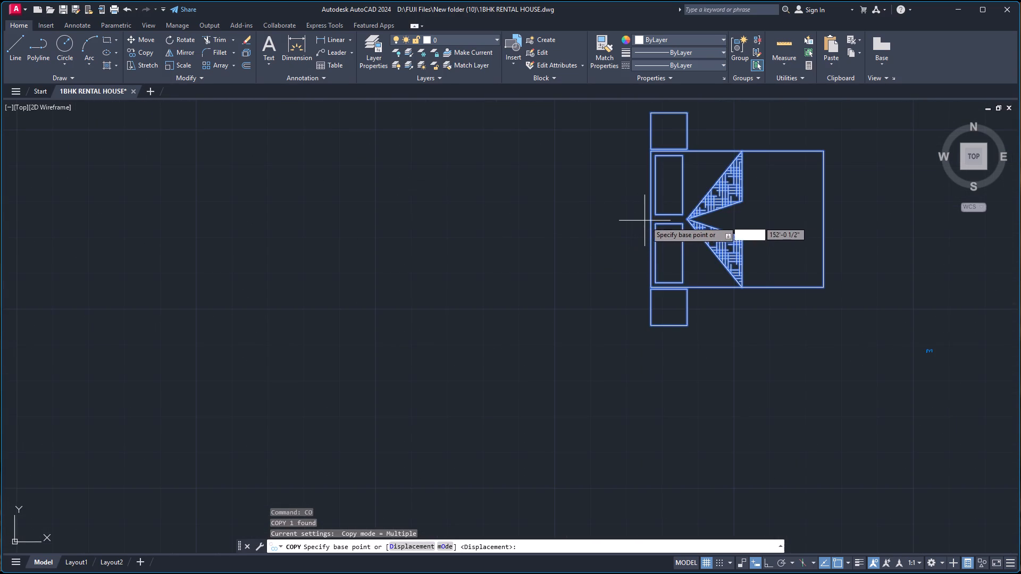
left_click(649, 222)
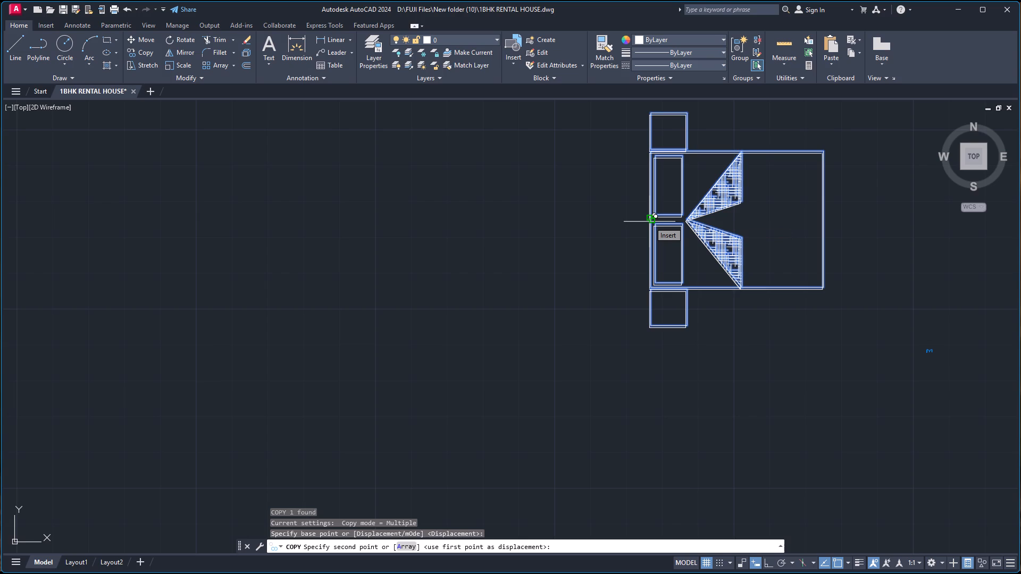
scroll(514, 240, "down", 2, "ctrl")
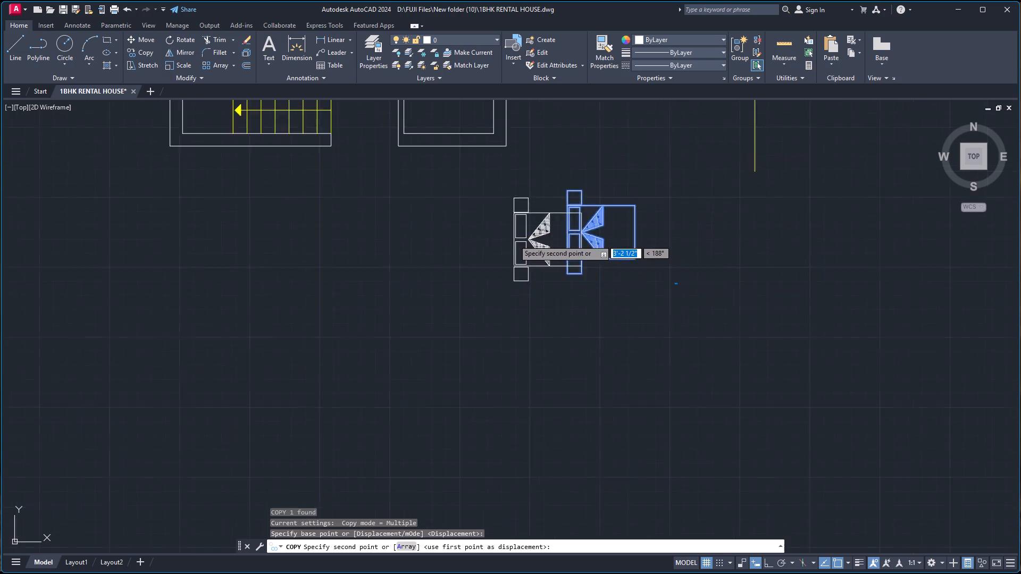
scroll(514, 240, "down", 3, "ctrl")
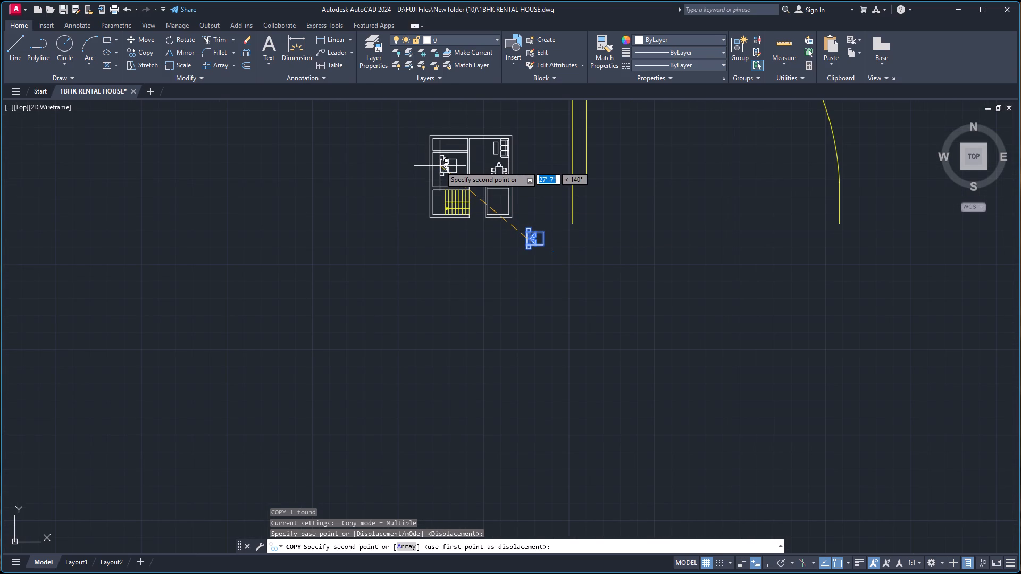
right_click(440, 166)
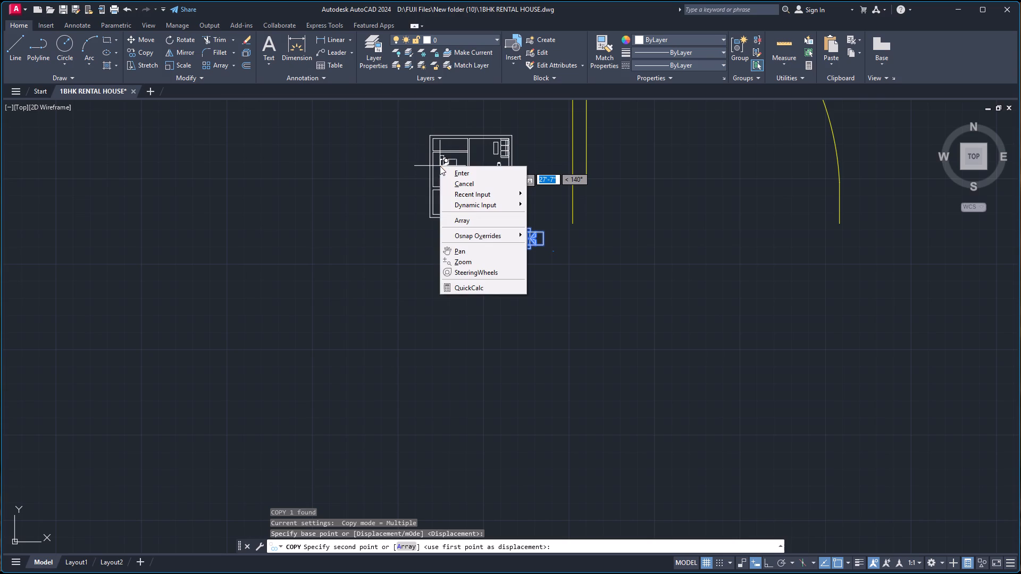
left_click(473, 235)
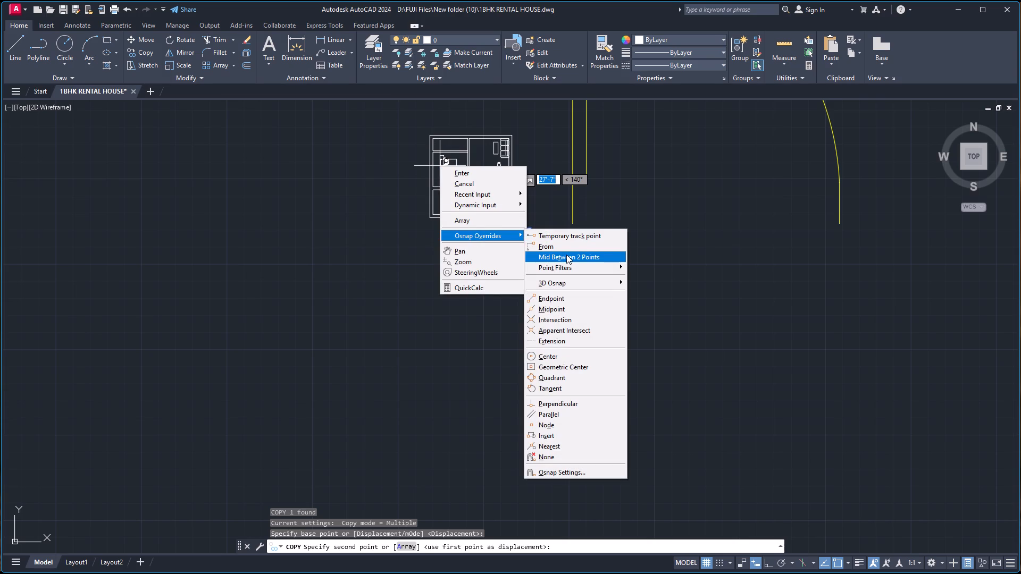
left_click(566, 255)
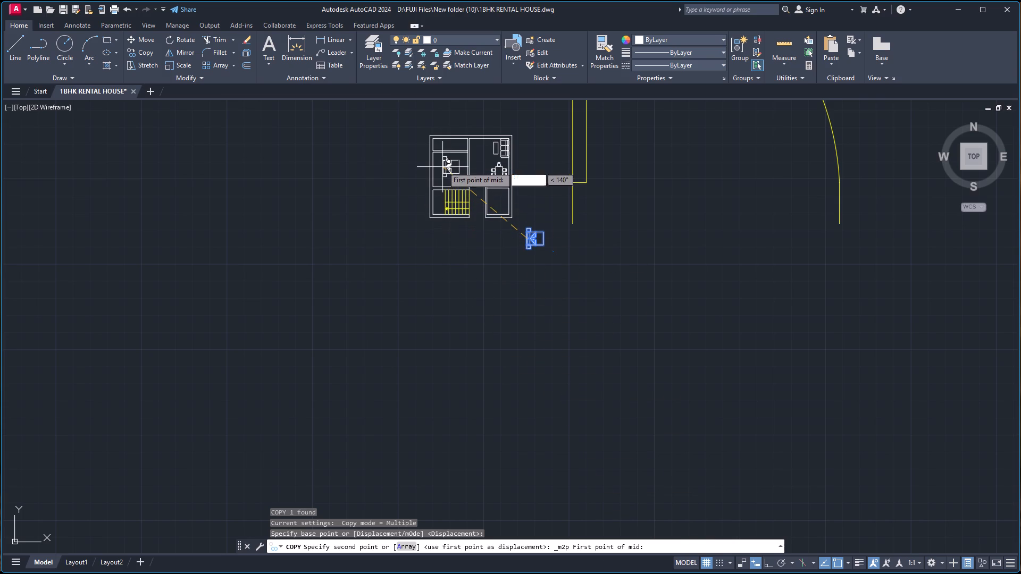
scroll(442, 165, "up", 1, "ctrl")
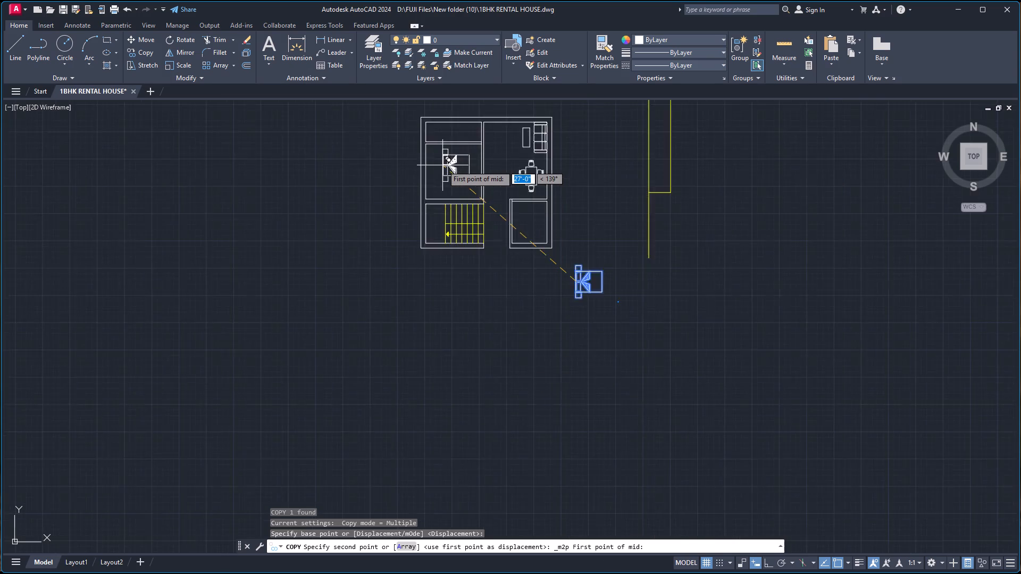
scroll(442, 165, "up", 1, "ctrl")
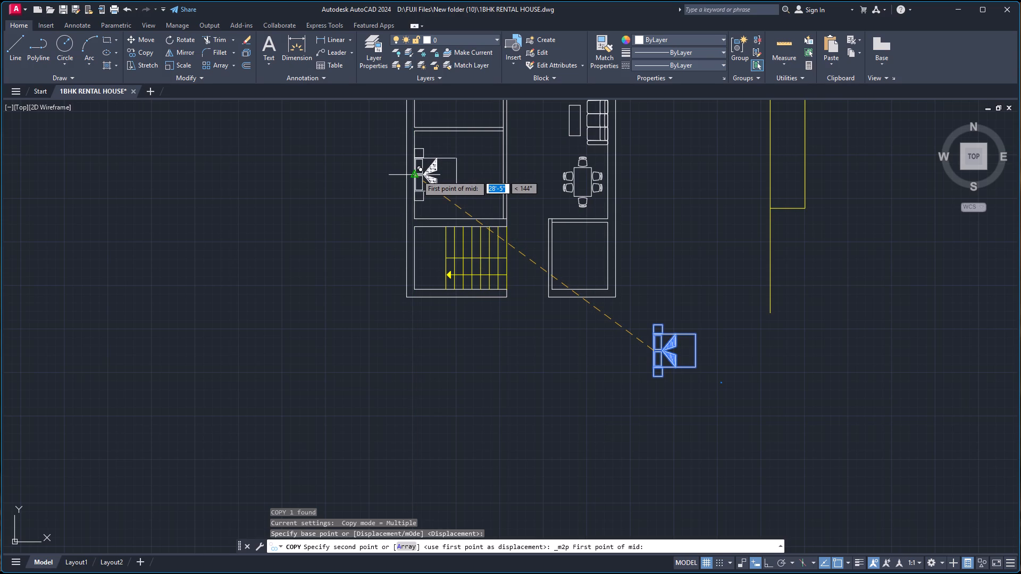
left_click(417, 175)
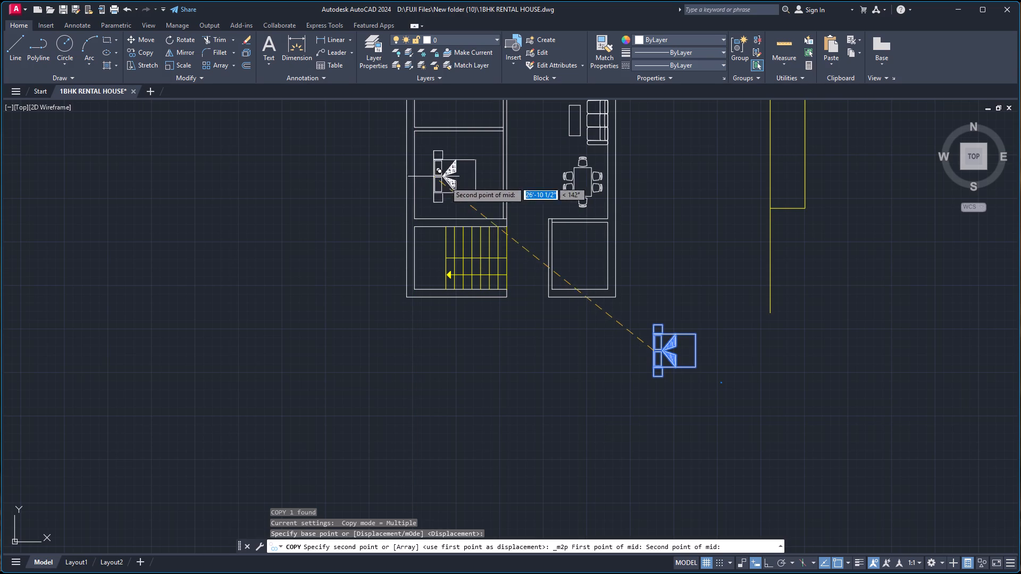
left_click(413, 177)
key("Escape")
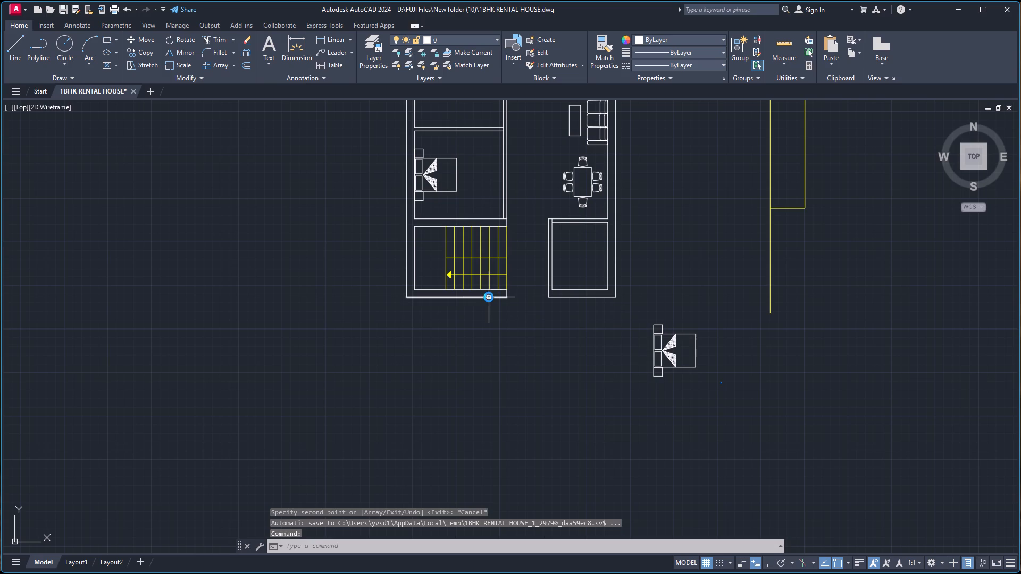
Scale up the bed copy in the bedroom about its headboard's midpoint, picking a scale distance of about 1 1/2".
left_click(433, 192)
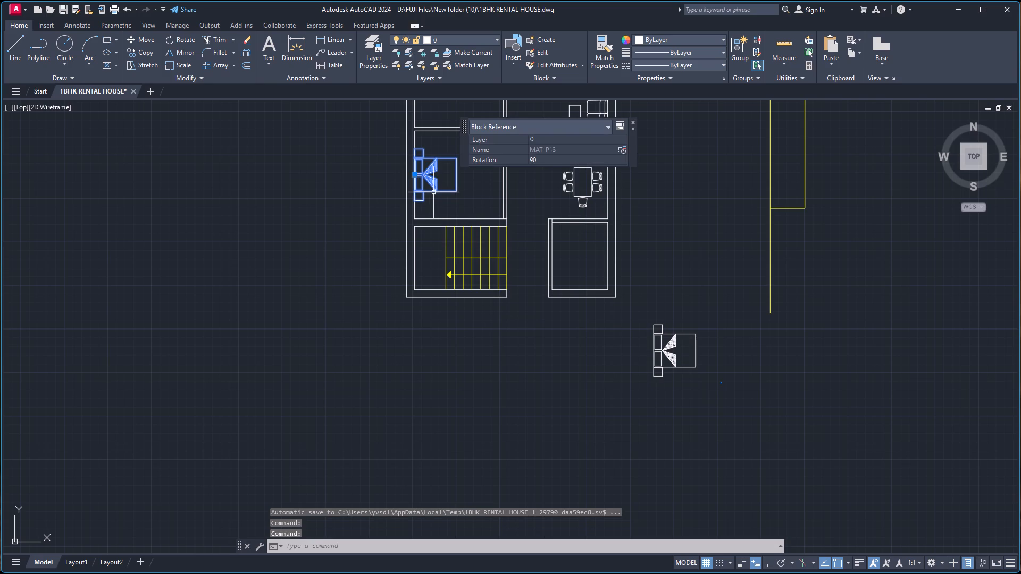
type("sc")
key("Return")
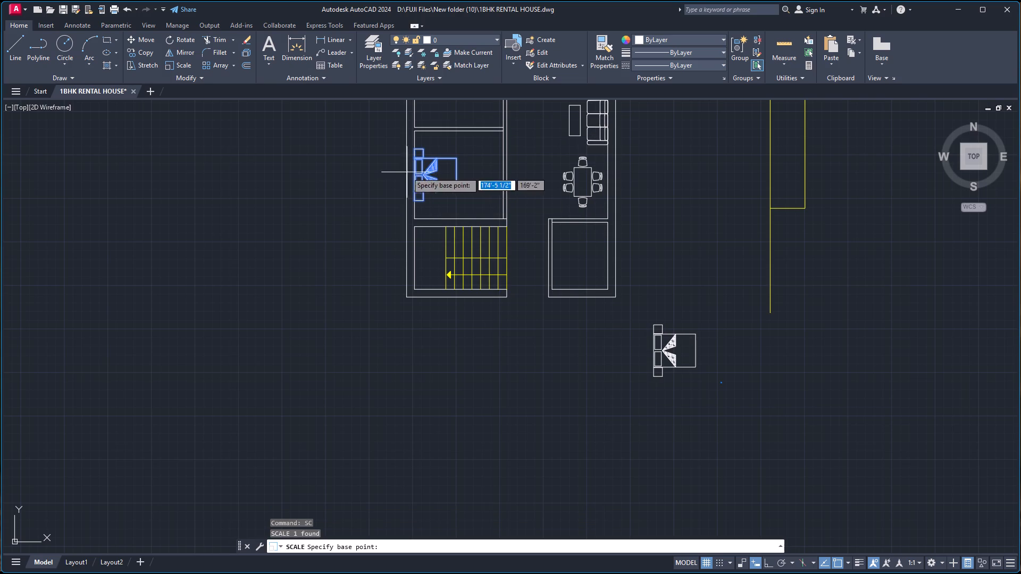
scroll(393, 164, "up", 3, "ctrl")
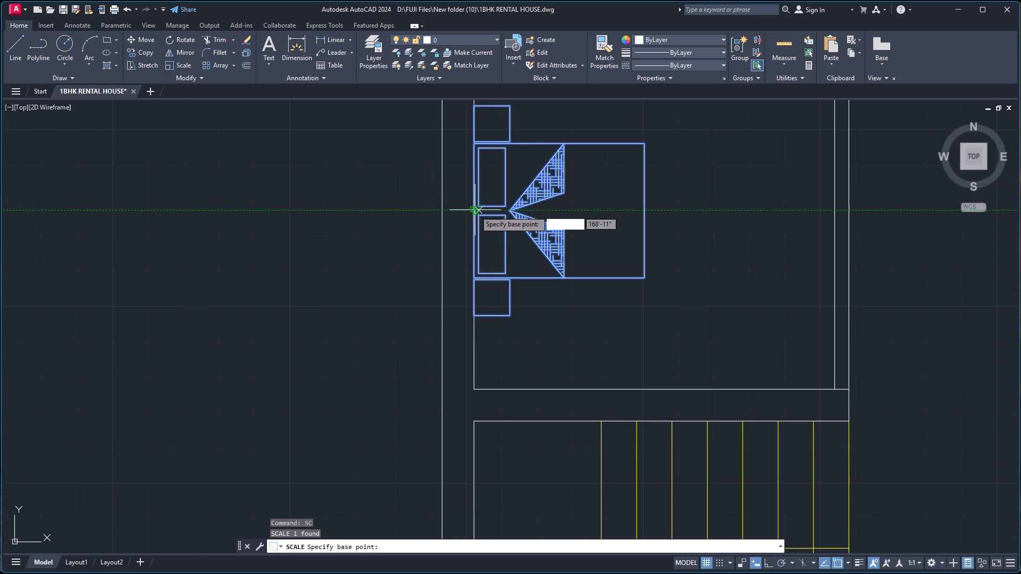
left_click(475, 209)
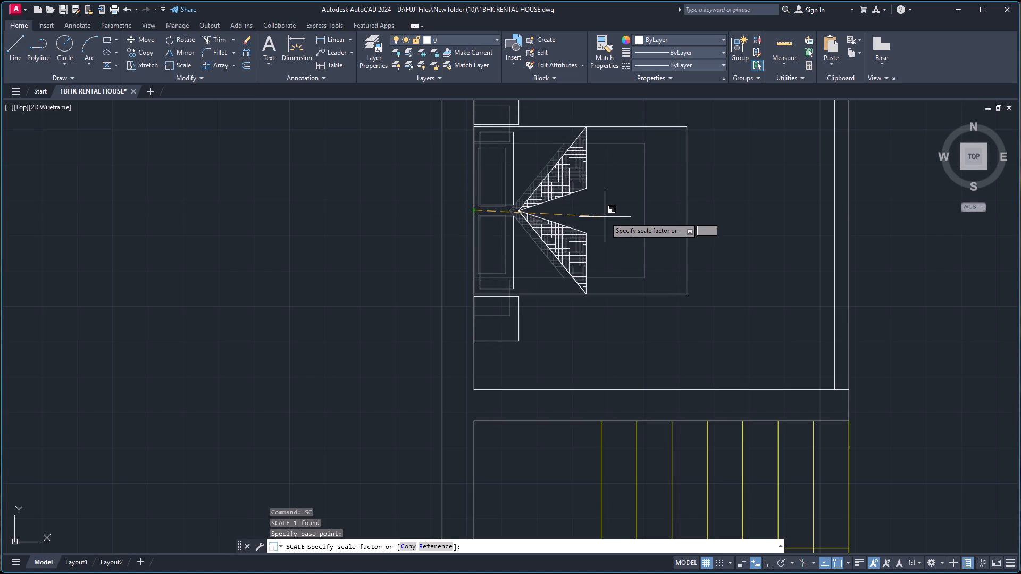
scroll(605, 217, "down", 1, "ctrl")
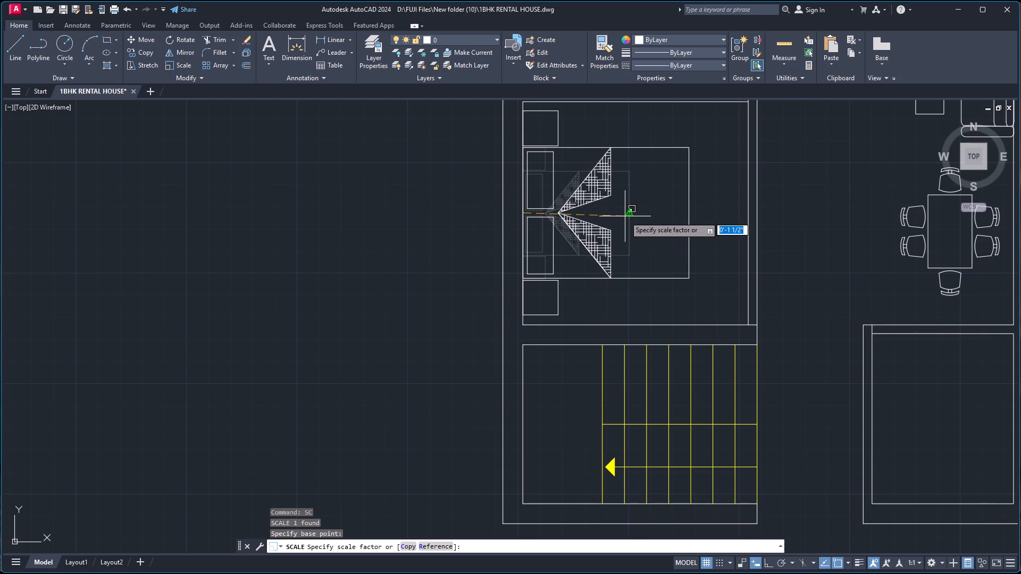
left_click(625, 216)
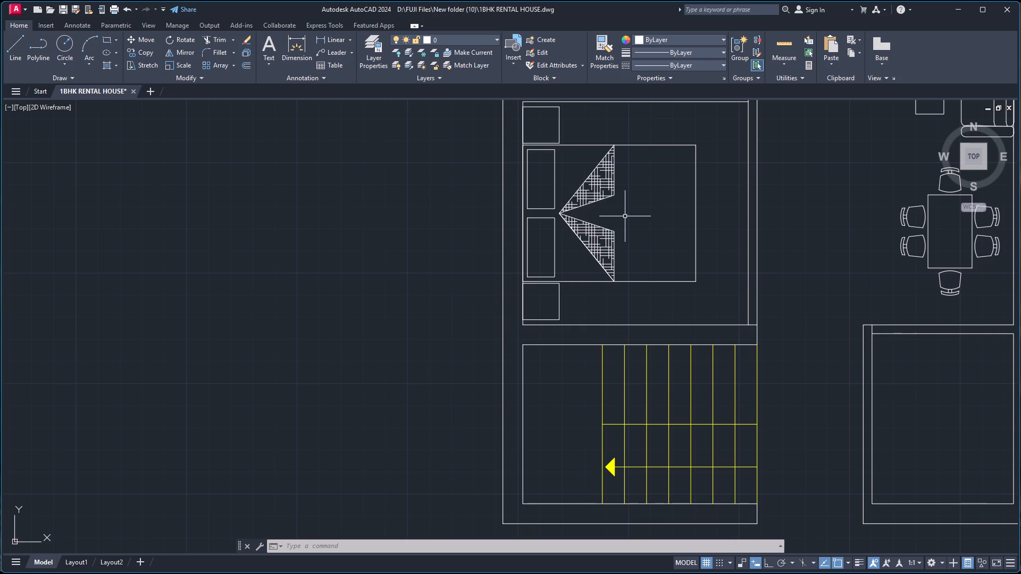
Open the MAT-P13 block definition for editing and draw two crossing diagonals between the corners of the east bedside table.
double_click(559, 123)
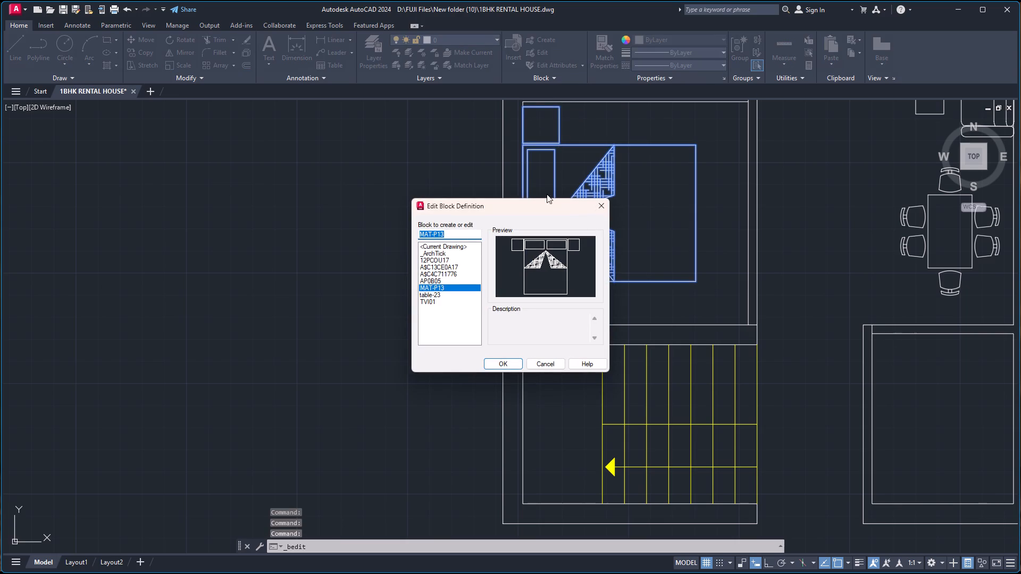
left_click(504, 360)
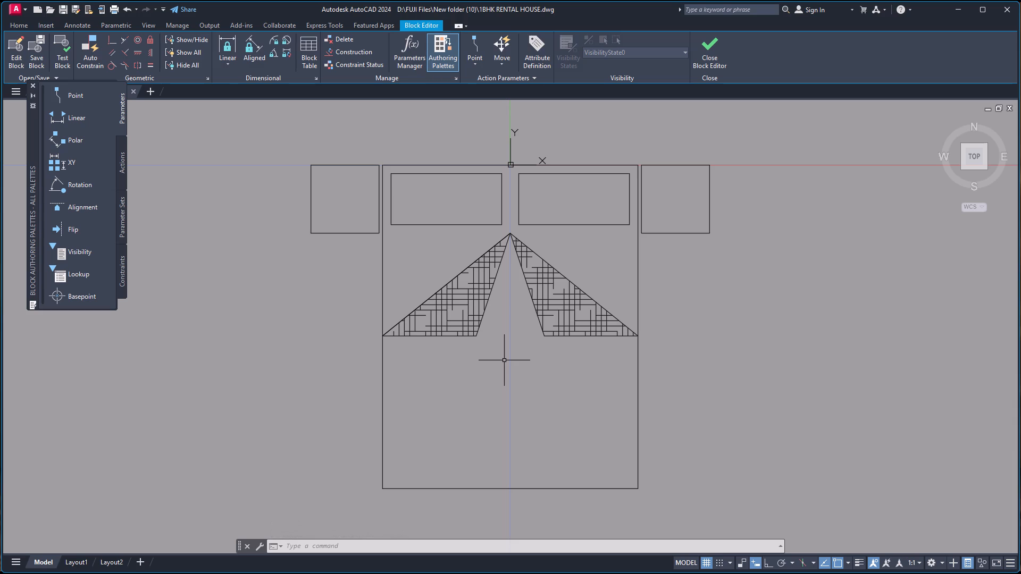
key("l")
key("Return")
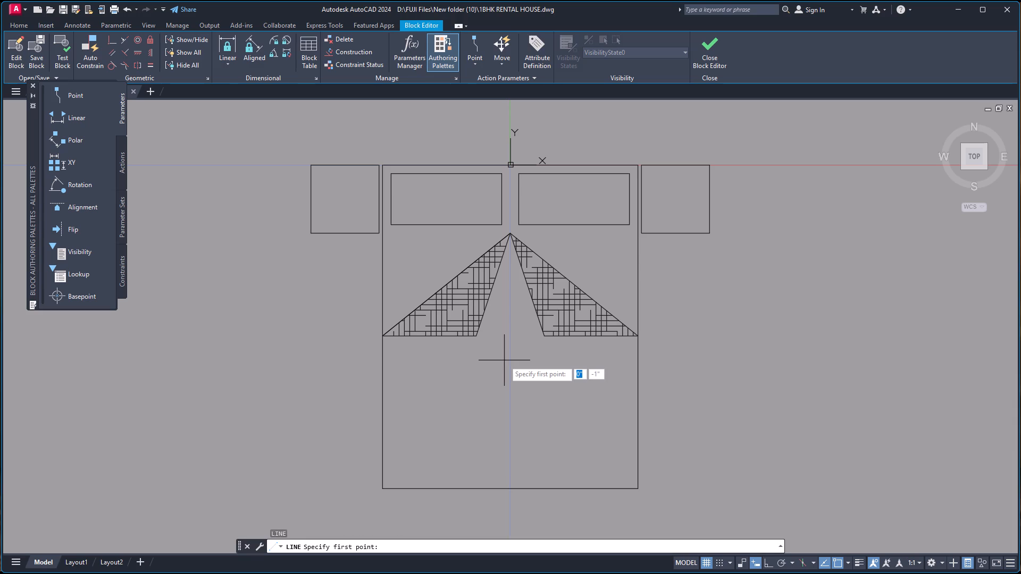
left_click(642, 232)
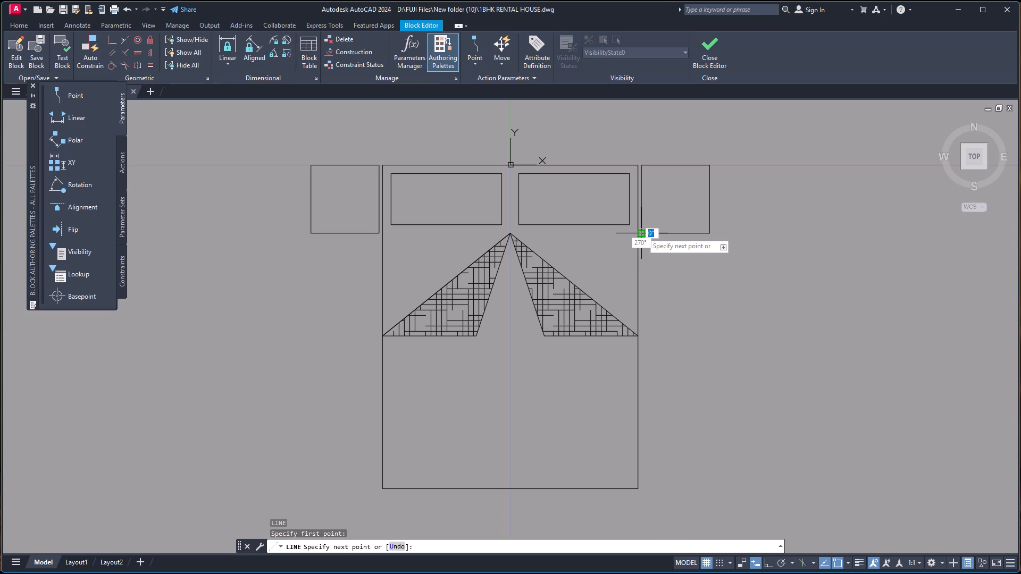
left_click(708, 166)
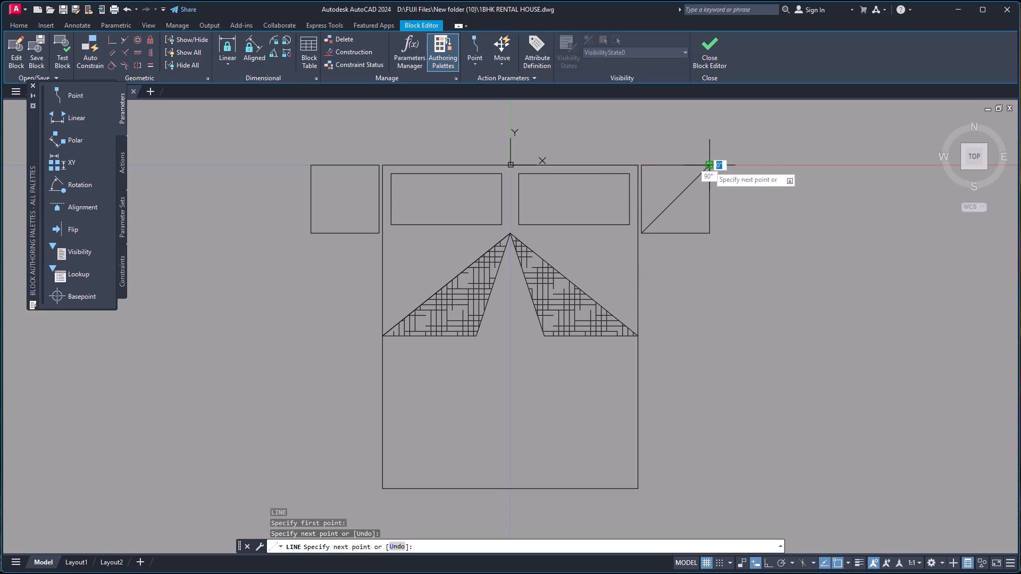
key("space")
key("space")
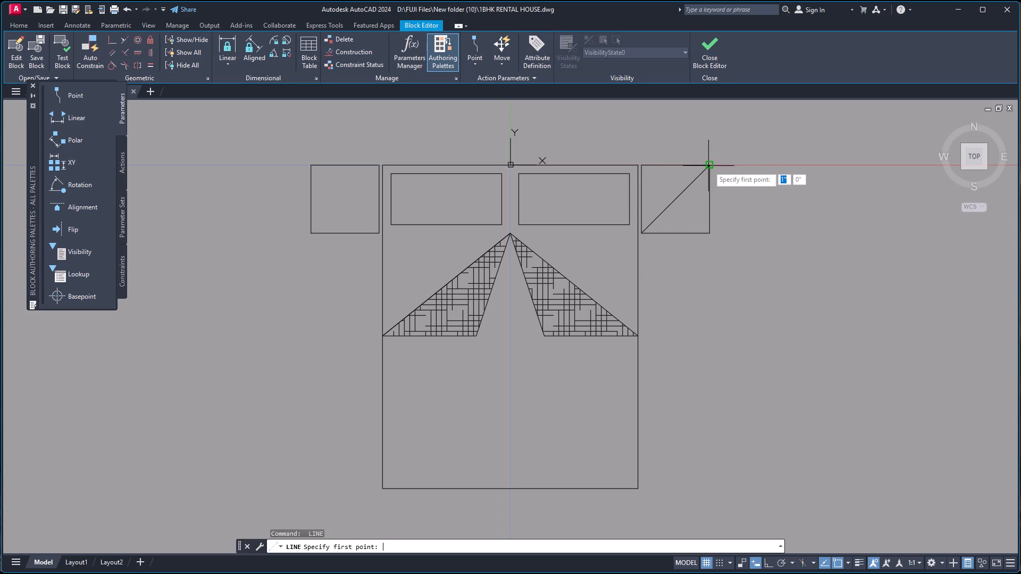
left_click(708, 233)
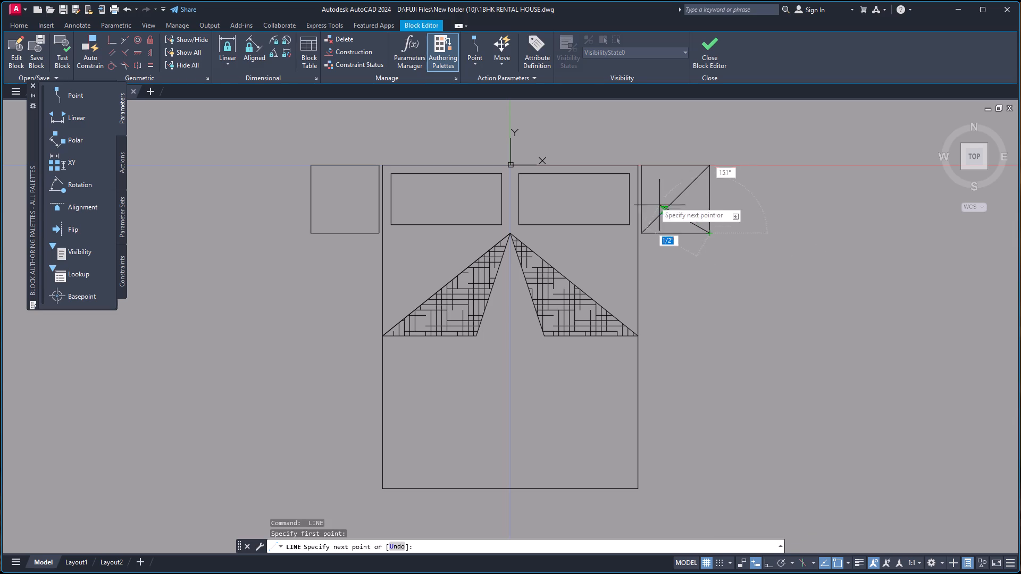
left_click(642, 167)
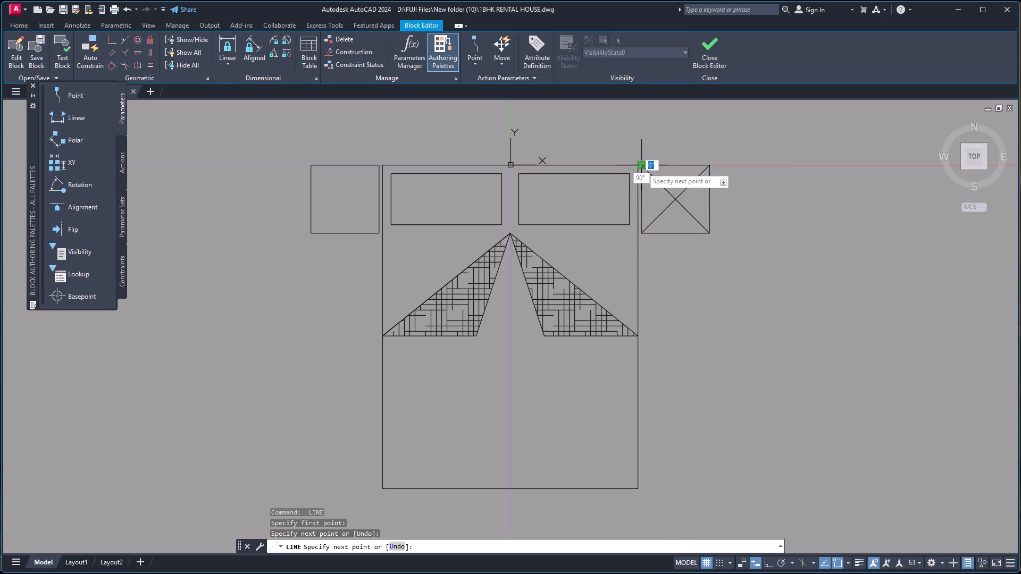
key("space")
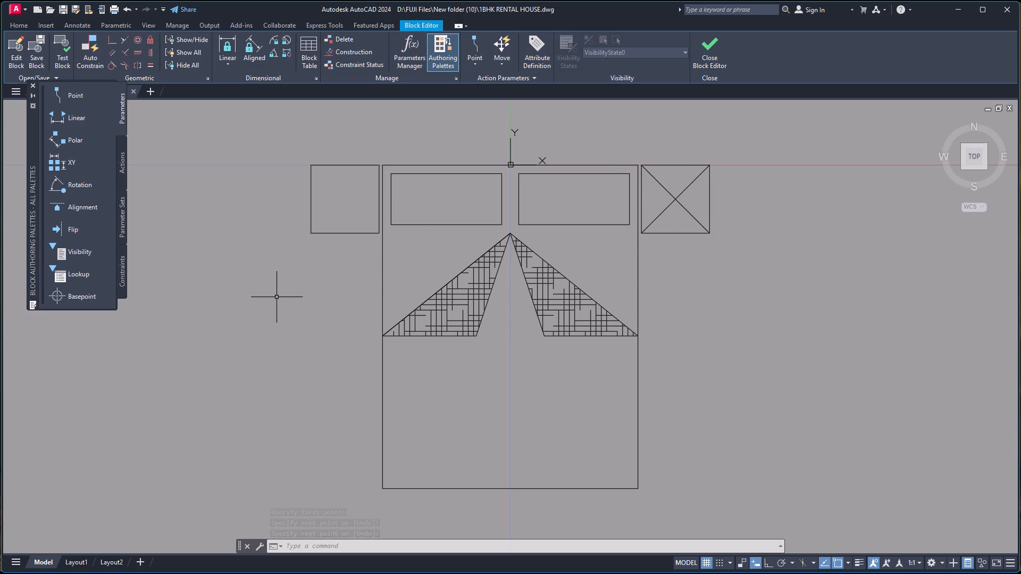
Draw a small circle in the empty space west of the bed, below the west bedside table, within the block definition.
key("c")
key("Return")
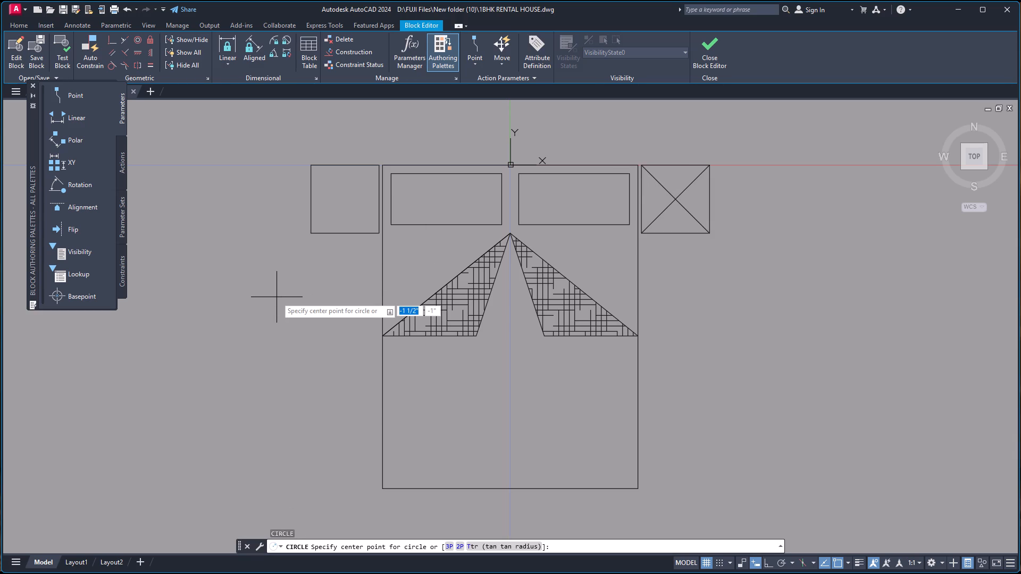
left_click(277, 297)
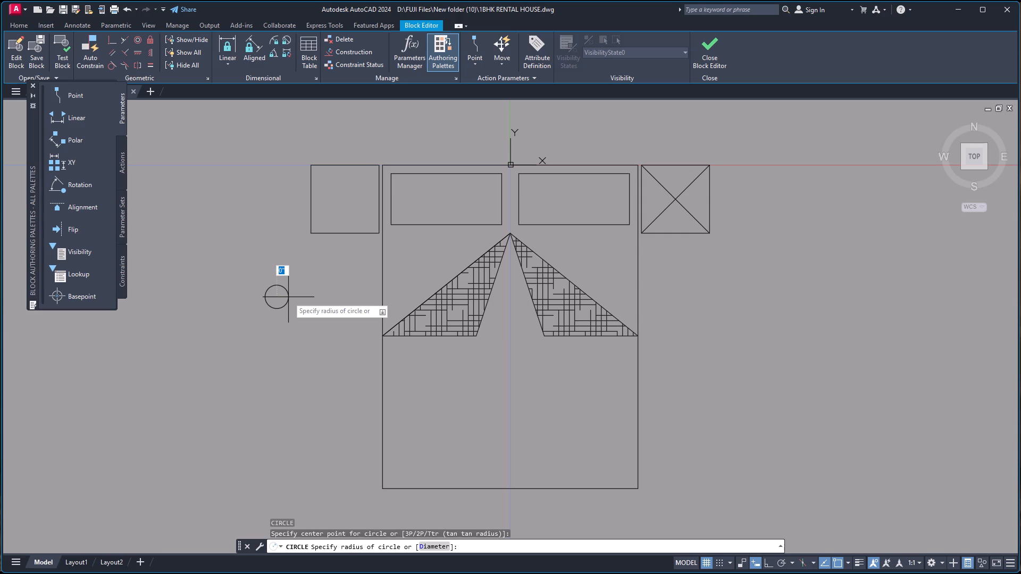
left_click(288, 297)
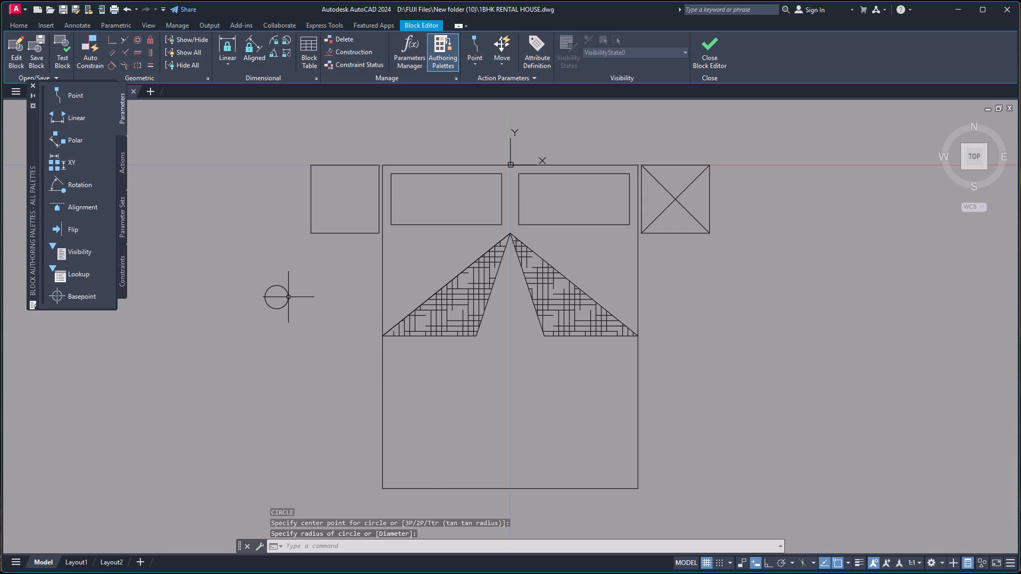
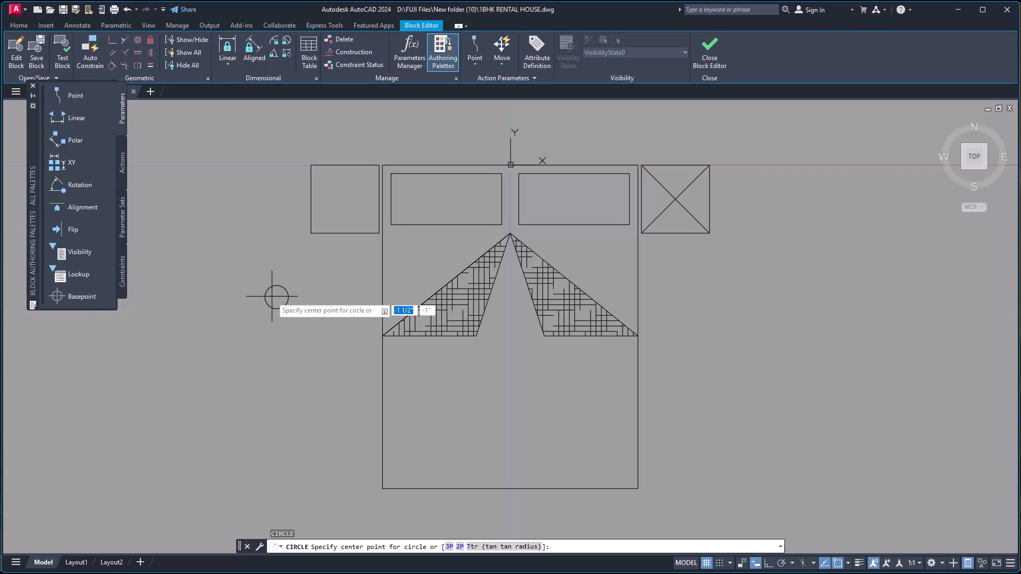
Draw a larger concentric circle around the small circle west of the bed and group the two circles.
left_click(276, 297)
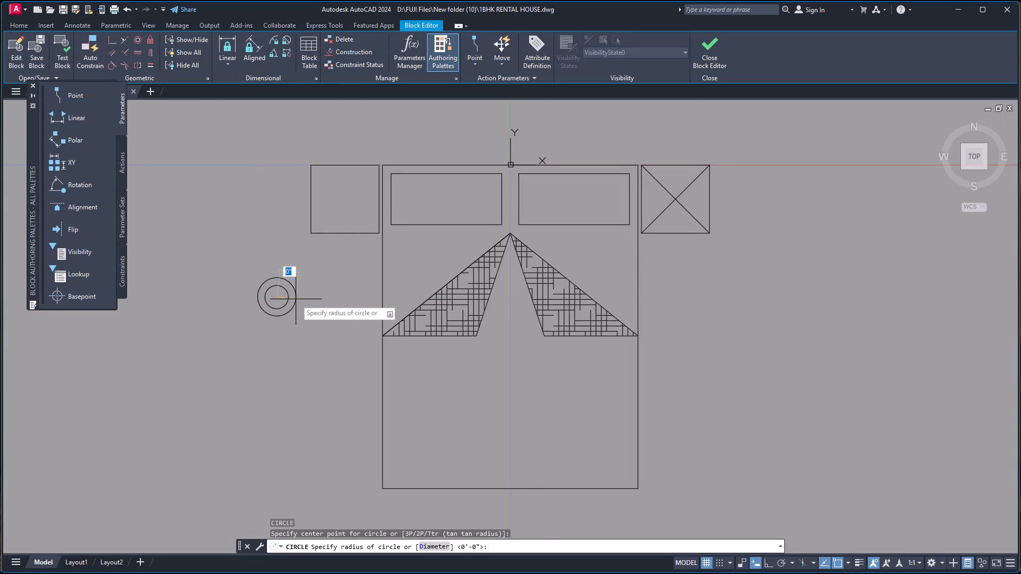
left_click(297, 299)
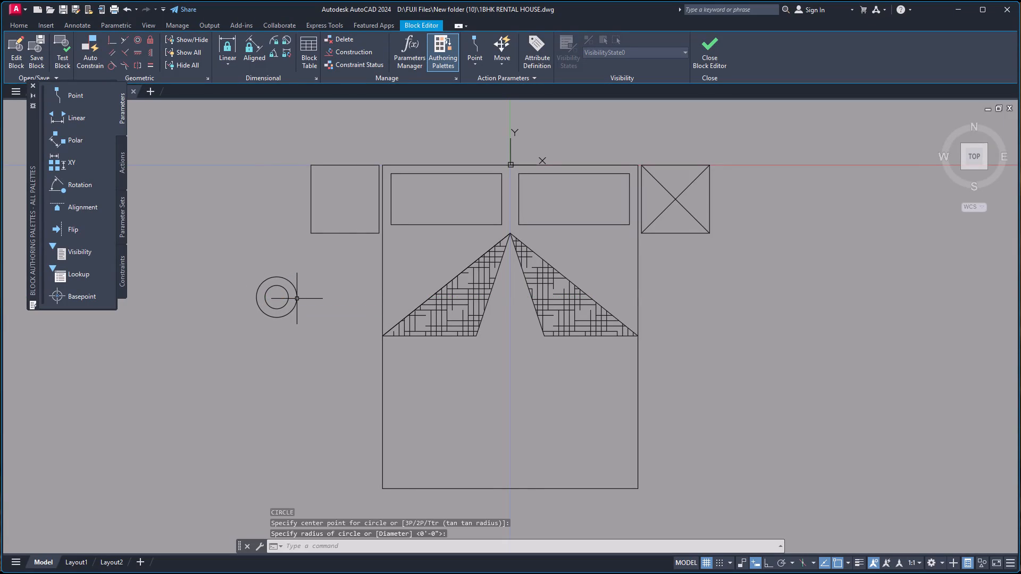
left_click(242, 261)
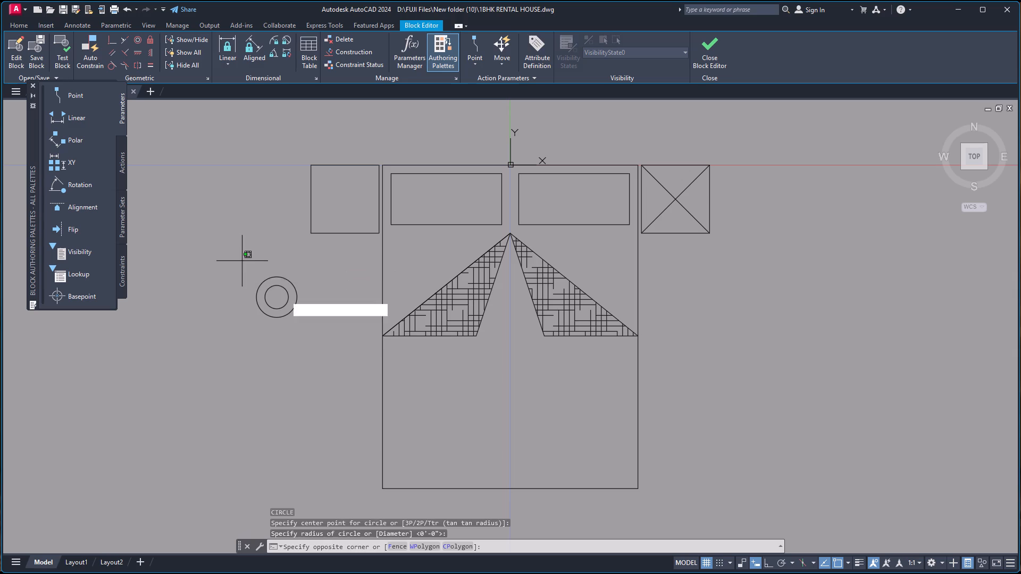
left_click(317, 333)
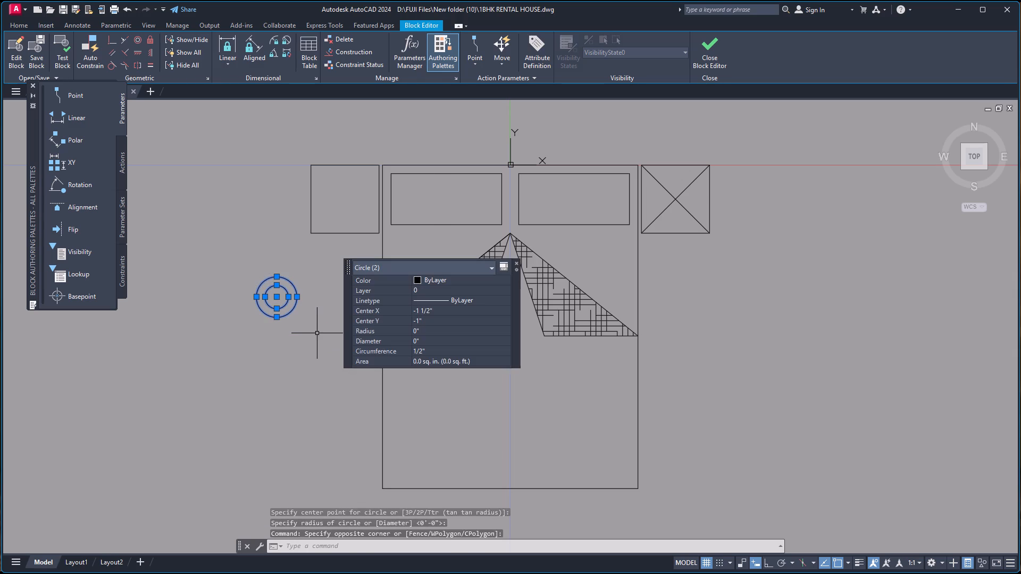
key("g")
key("Return")
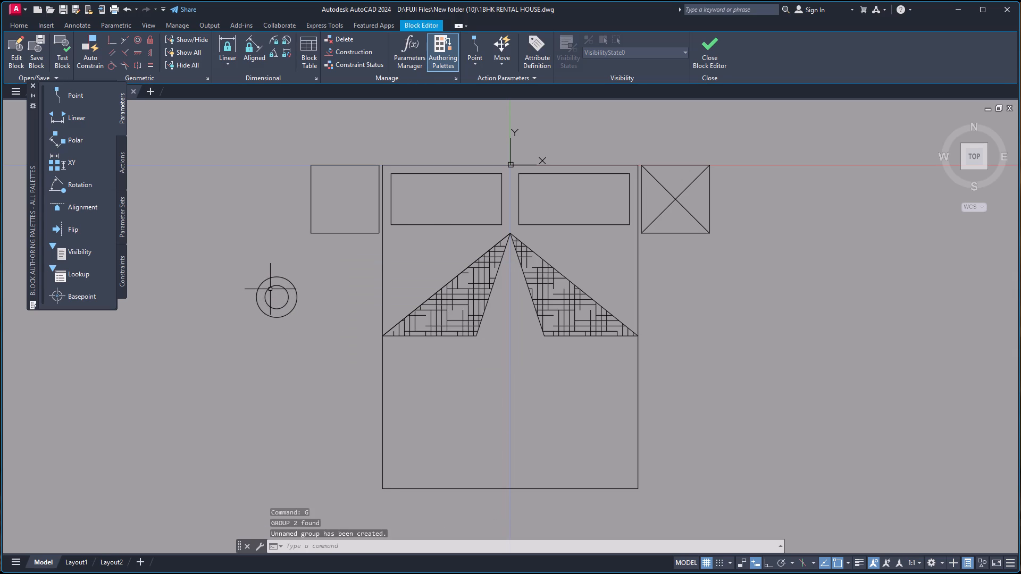
Move the circle group from its centre to the centre of the west bedside table.
left_click(270, 289)
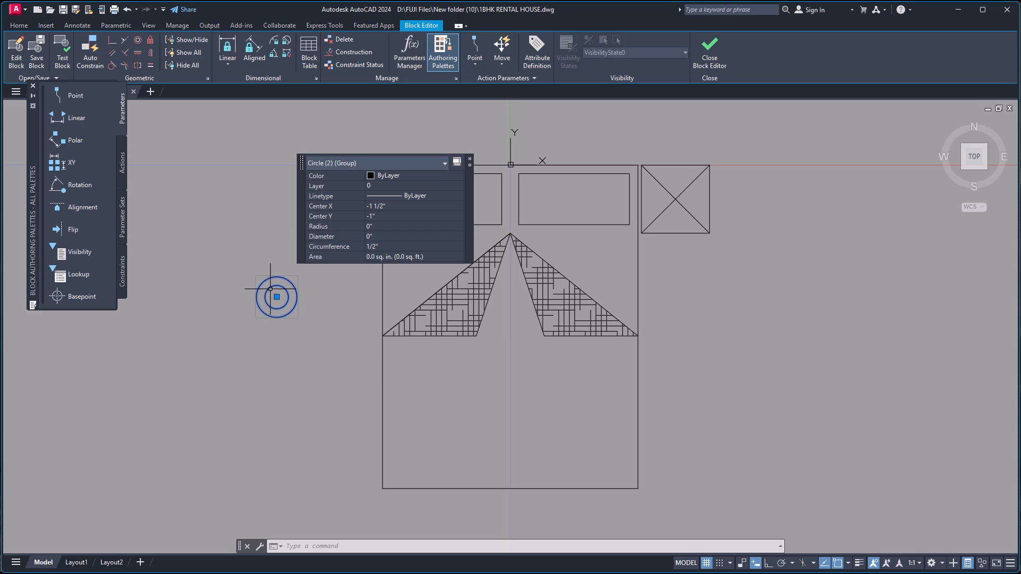
key("m")
key("Return")
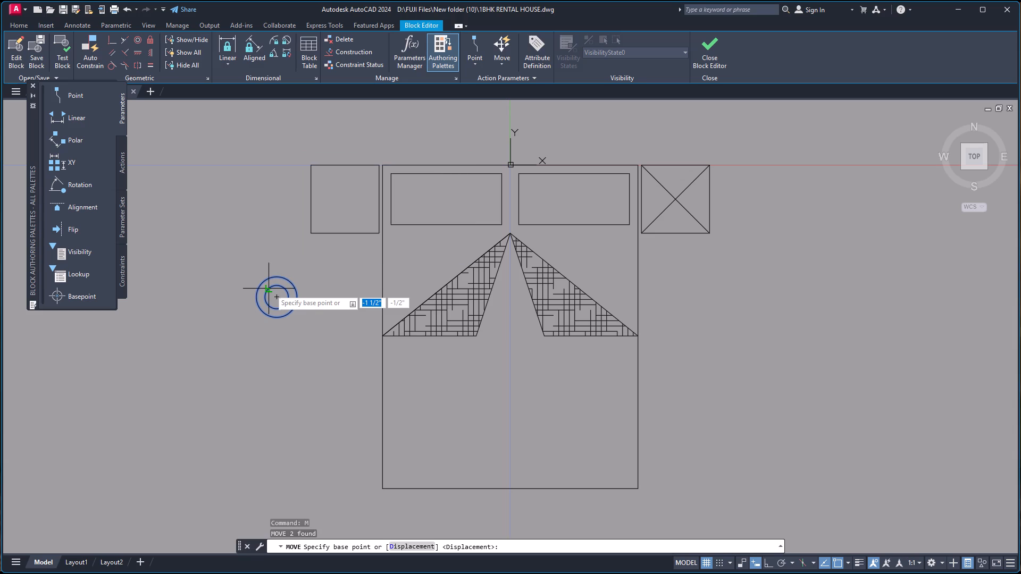
left_click(278, 298)
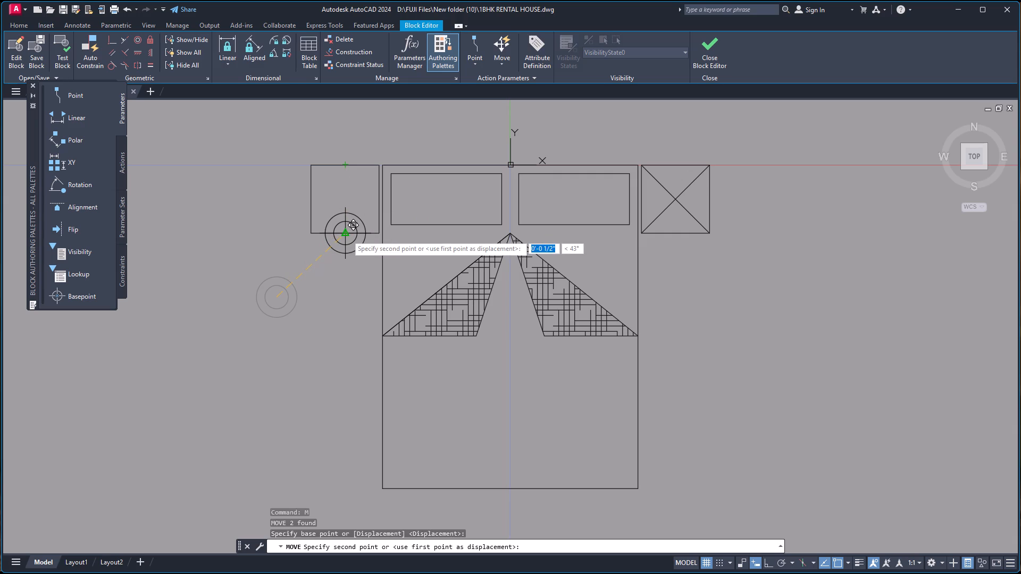
left_click(345, 199)
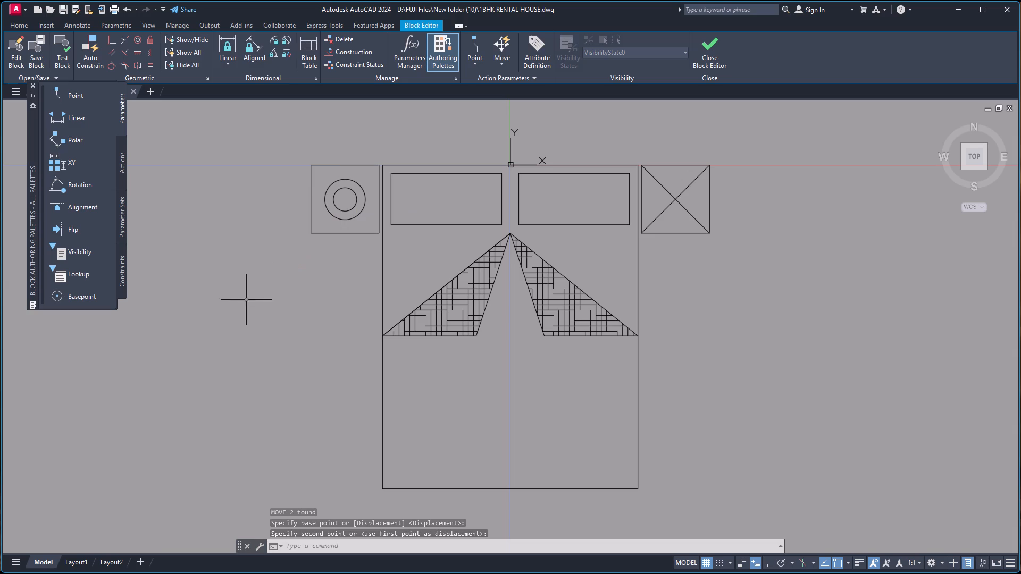
Group the entire bed drawing, including both bedside tables, within the block definition.
left_click(289, 149)
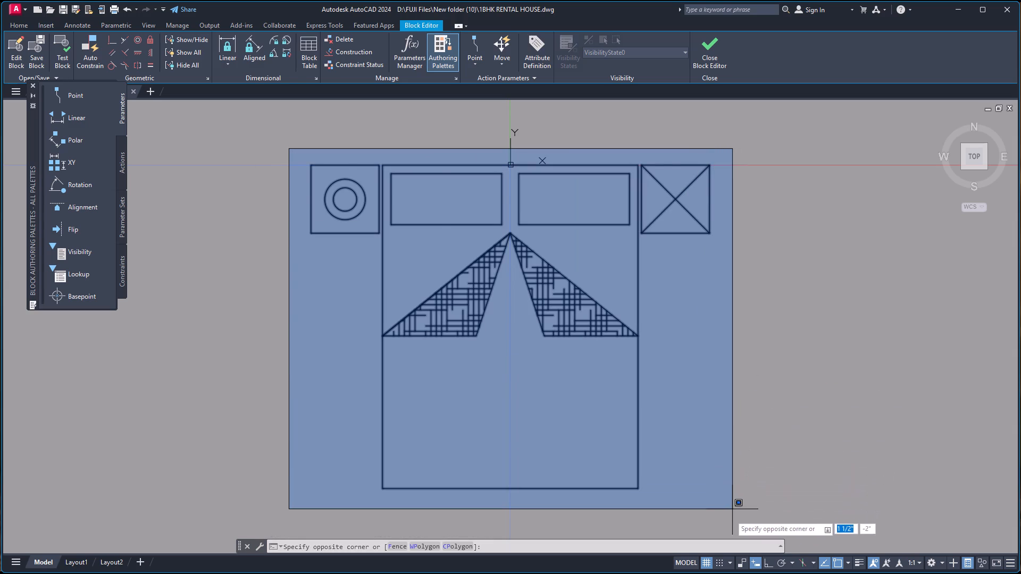
left_click(730, 519)
key("g")
key("Return")
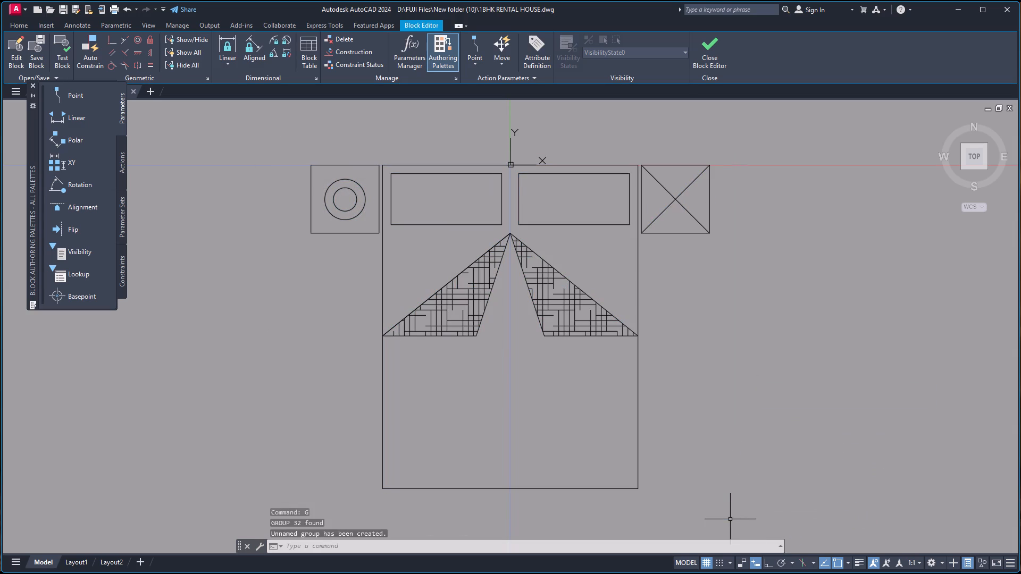
Close the block editor and save the changes to the MAT-P13 block.
left_click(724, 68)
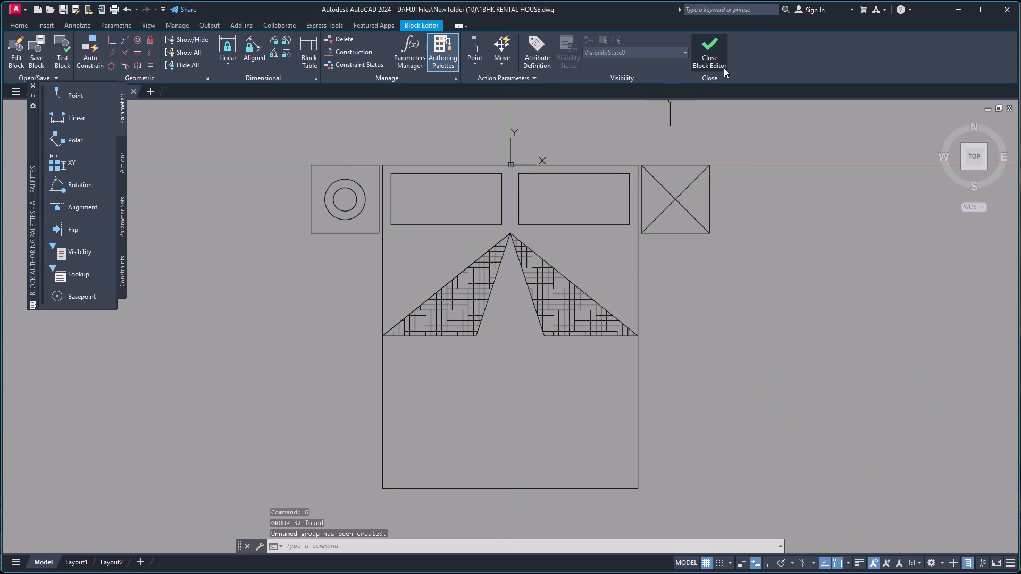
left_click(543, 264)
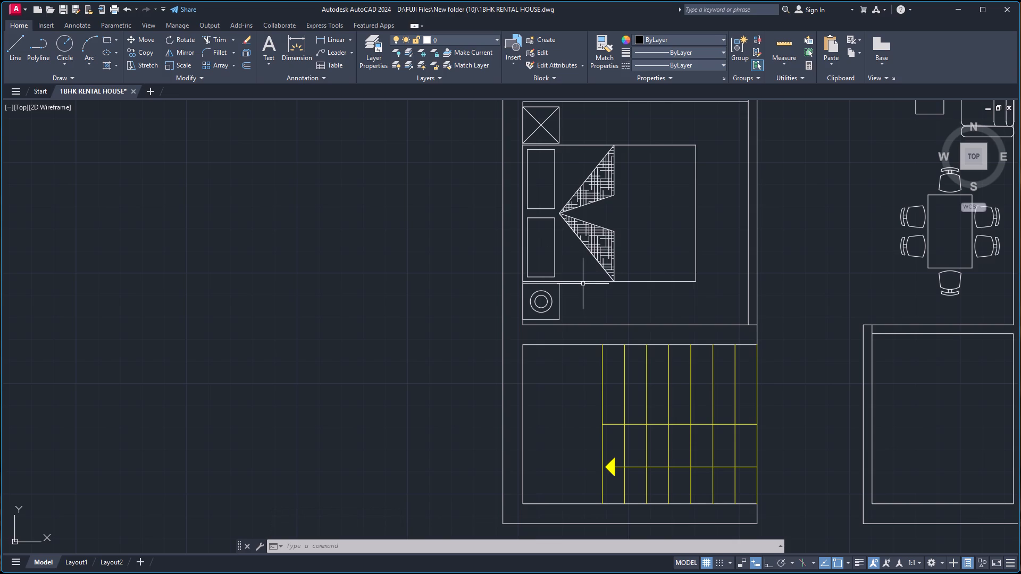
Delete the spare MAT-P13 bed block lying outside the plan, southeast of the house.
scroll(583, 283, "down", 1, "ctrl")
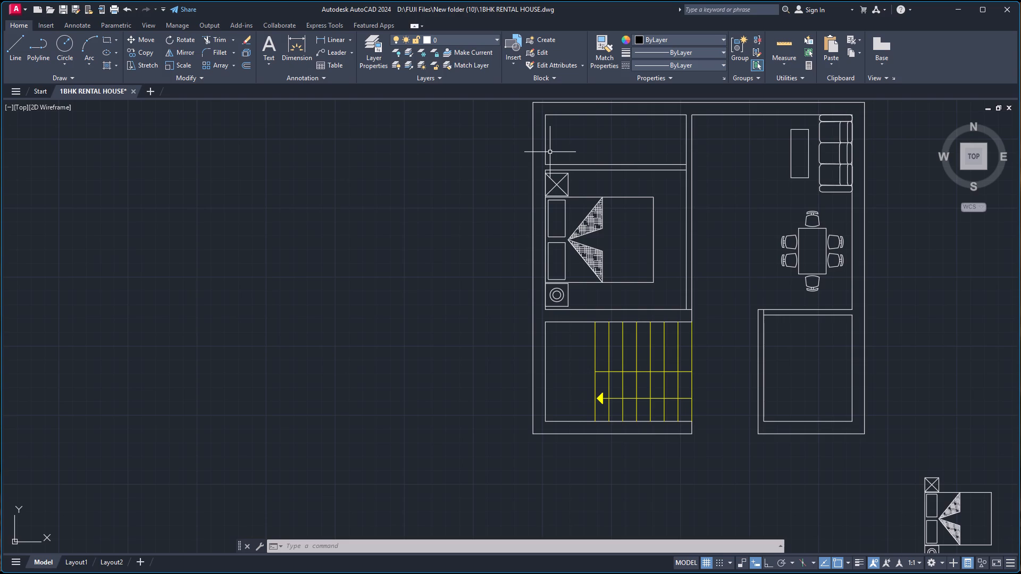
scroll(921, 458, "down", 2, "ctrl")
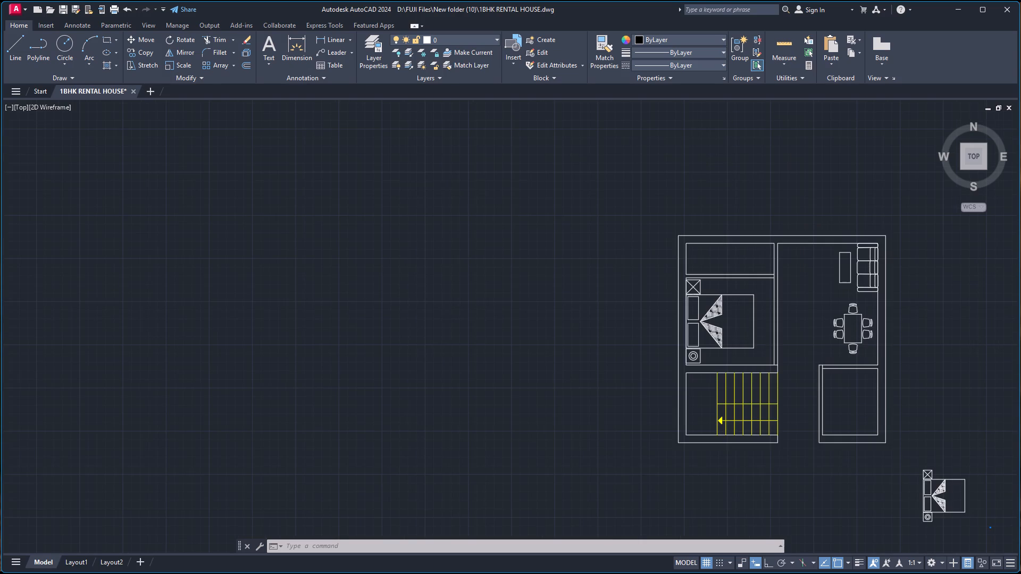
left_click(916, 457)
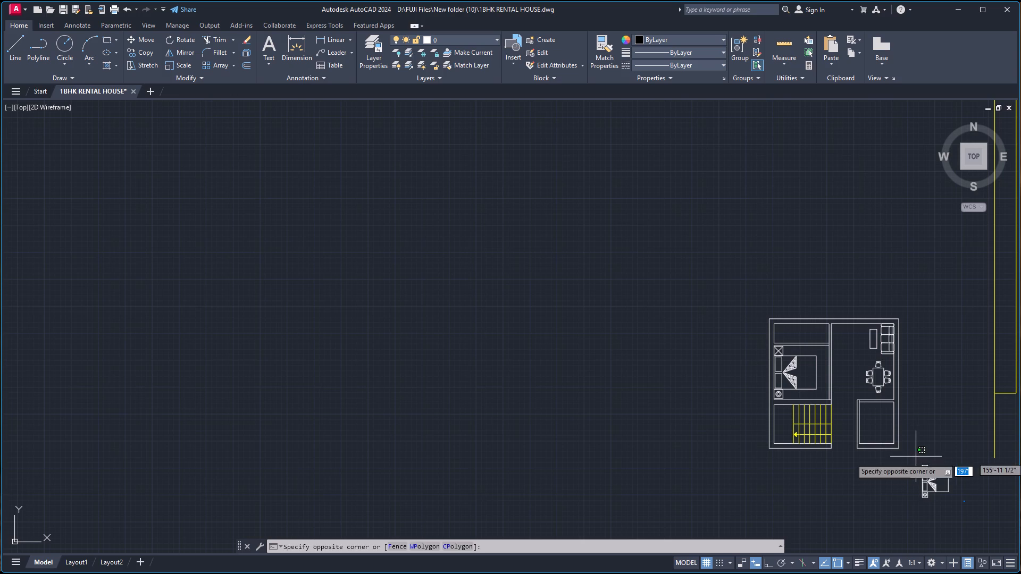
left_click(950, 510)
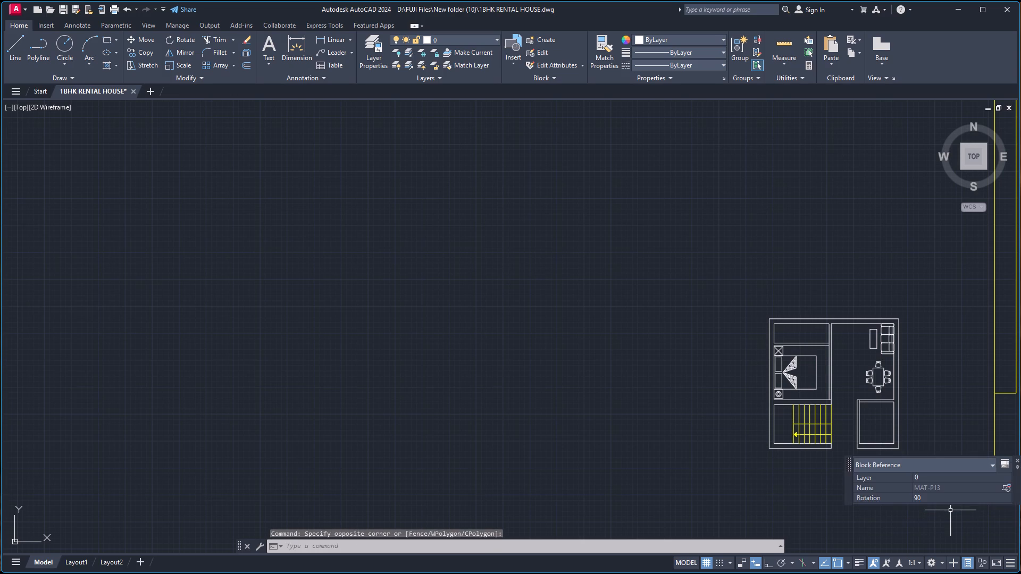
key("Delete")
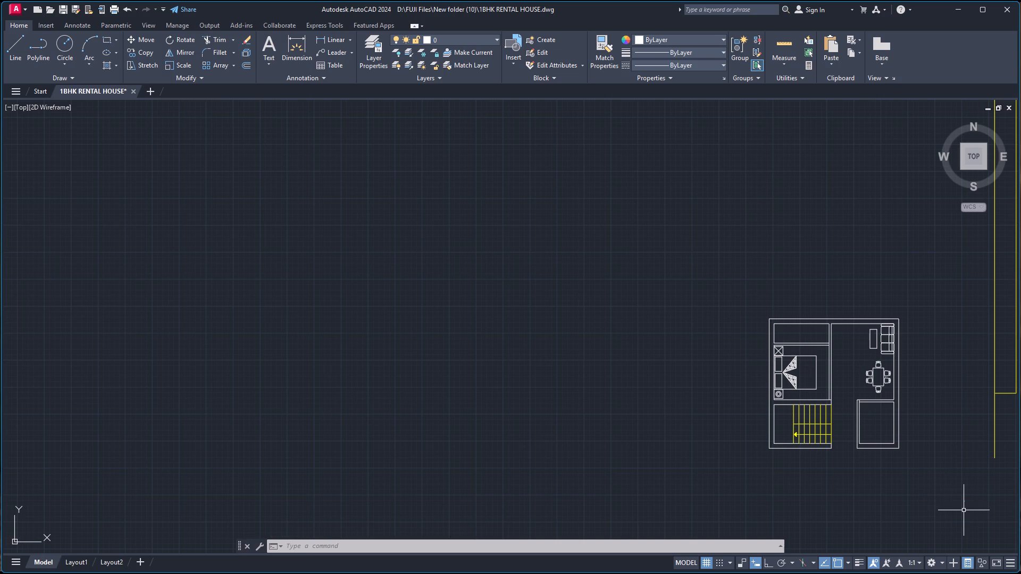
Scale up the small double-door block southeast of the house about the bottom outer corner of its west jamb, sizing it by eye.
scroll(964, 510, "up", 6, "ctrl")
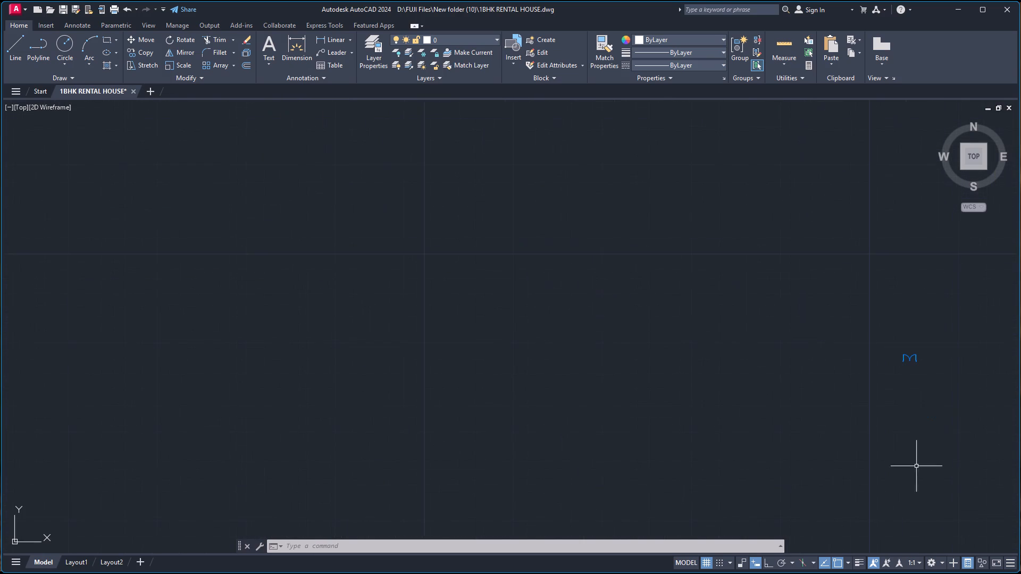
left_click_drag(882, 340, 945, 372)
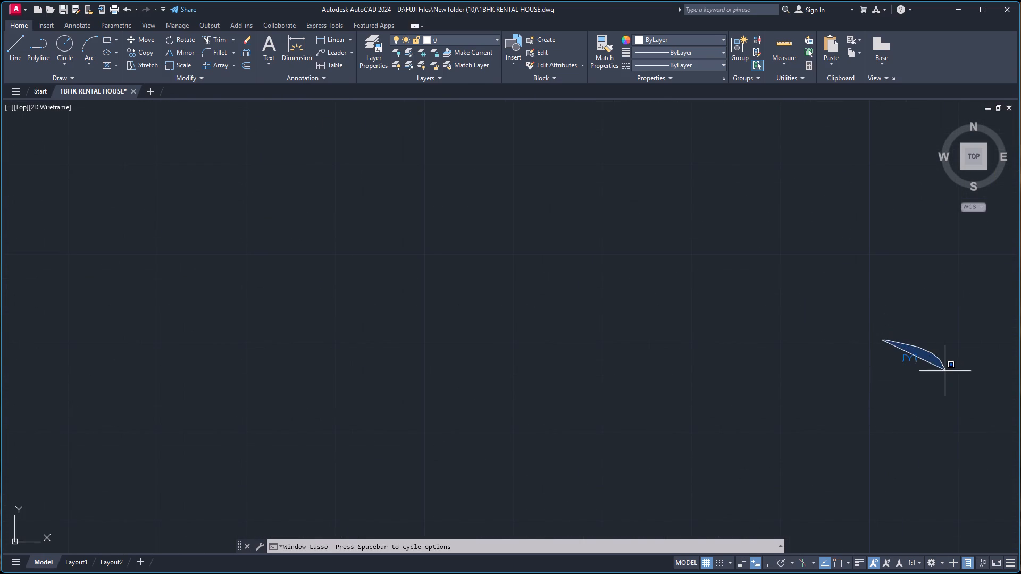
left_click_drag(945, 372, 919, 384)
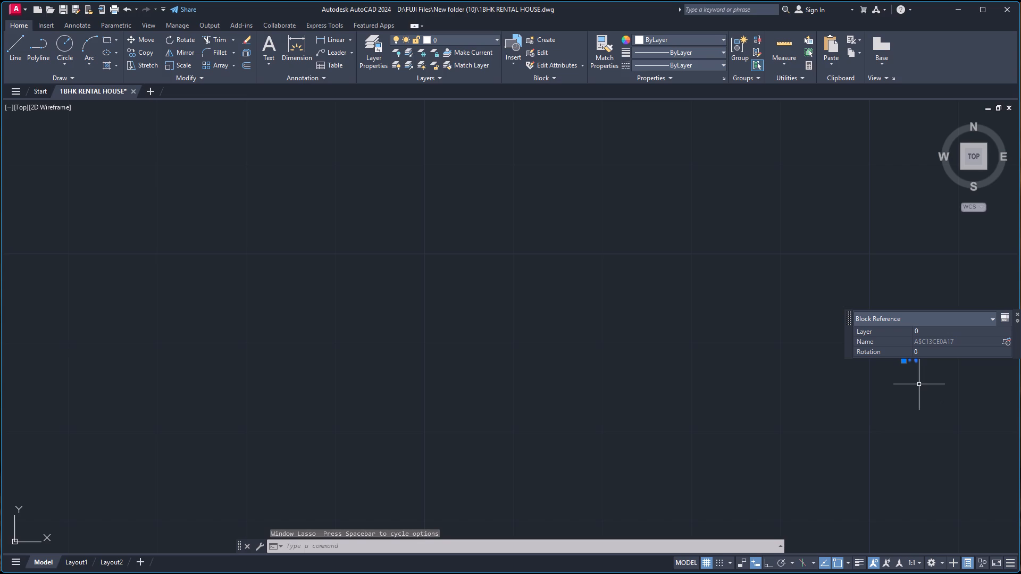
type("sc")
key("Return")
scroll(902, 361, "up", 7, "ctrl")
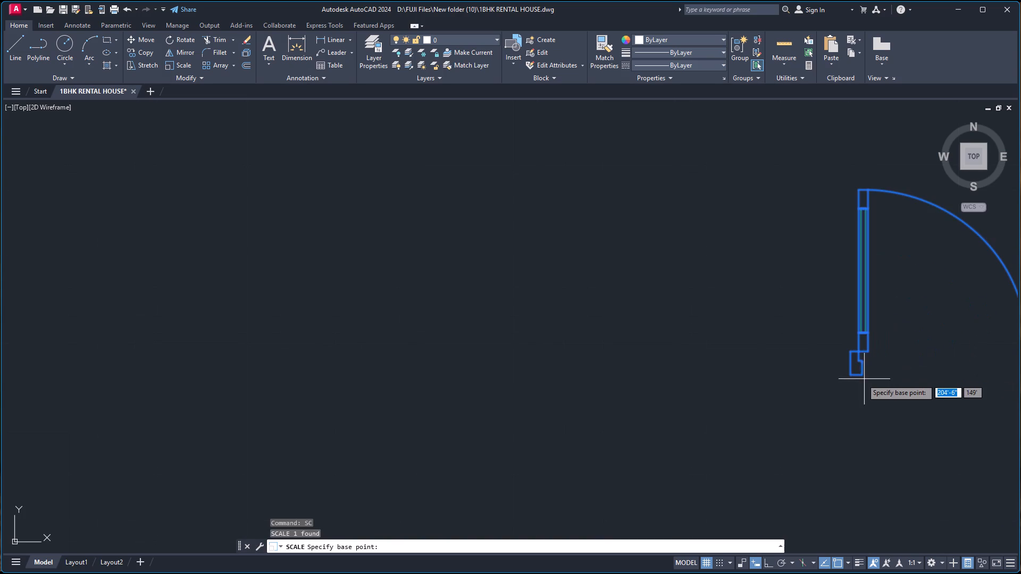
left_click(851, 377)
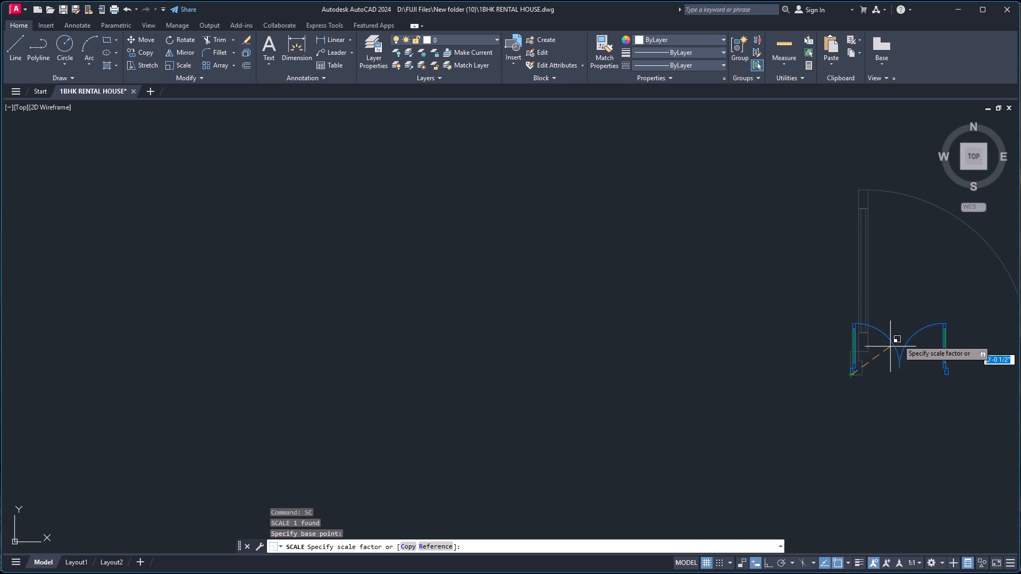
scroll(911, 334, "down", 7, "ctrl")
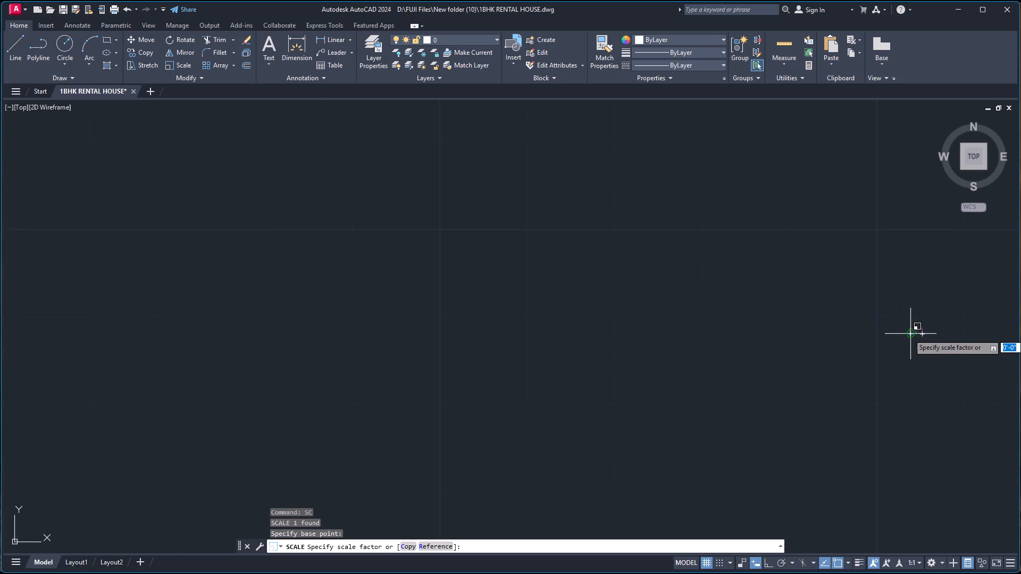
scroll(911, 334, "down", 4, "ctrl")
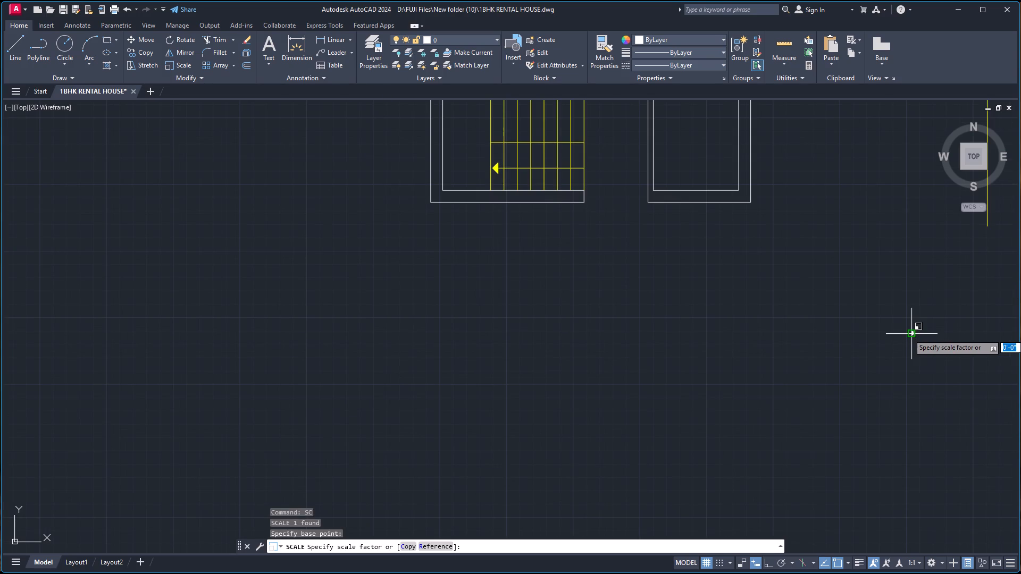
left_click(935, 318)
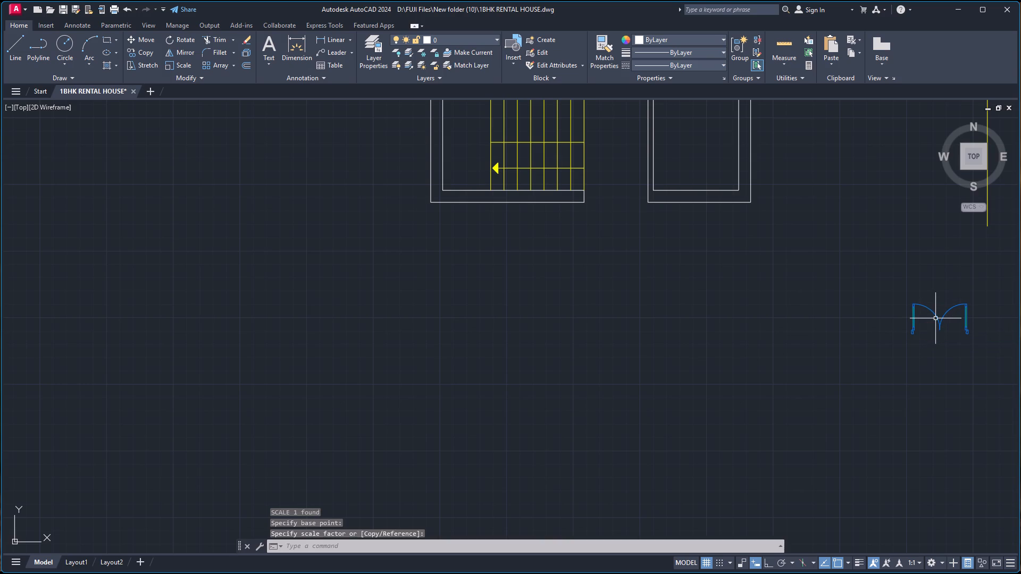
Move the double-door block by its west jamb's bottom outer corner to the outer wall corner on the west side of the south entrance opening.
left_click(911, 332)
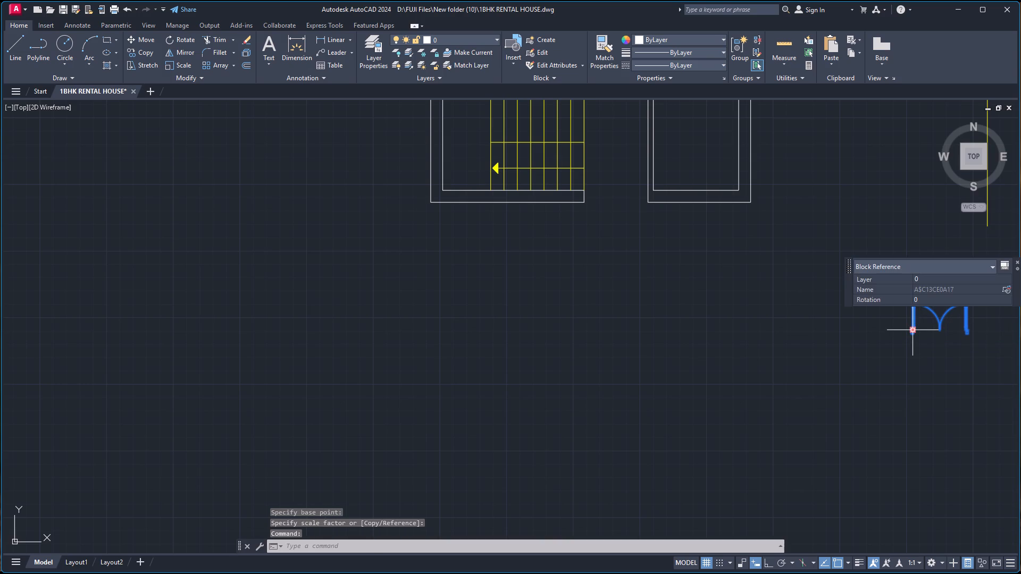
key("m")
key("Return")
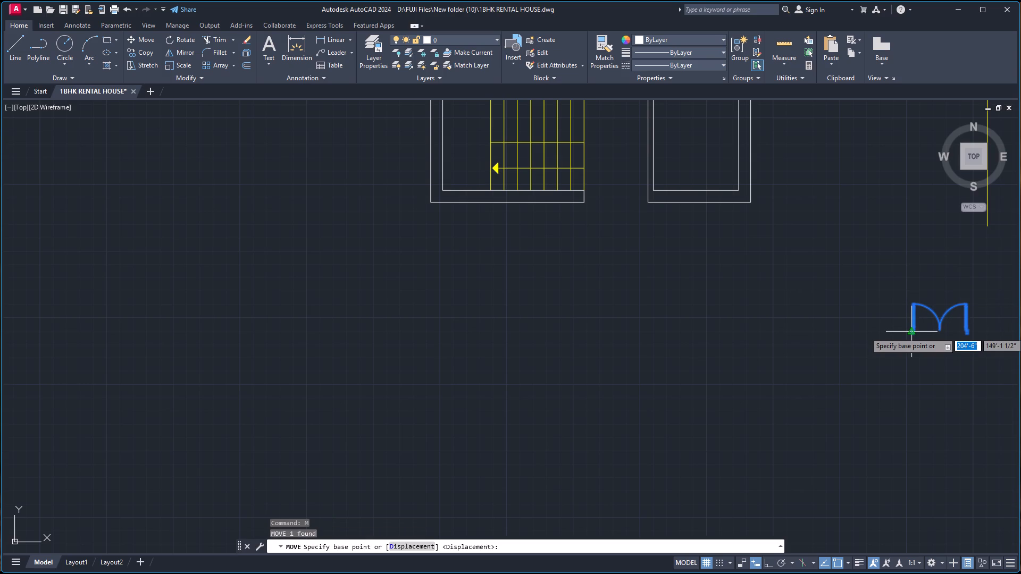
scroll(911, 332, "up", 5, "ctrl")
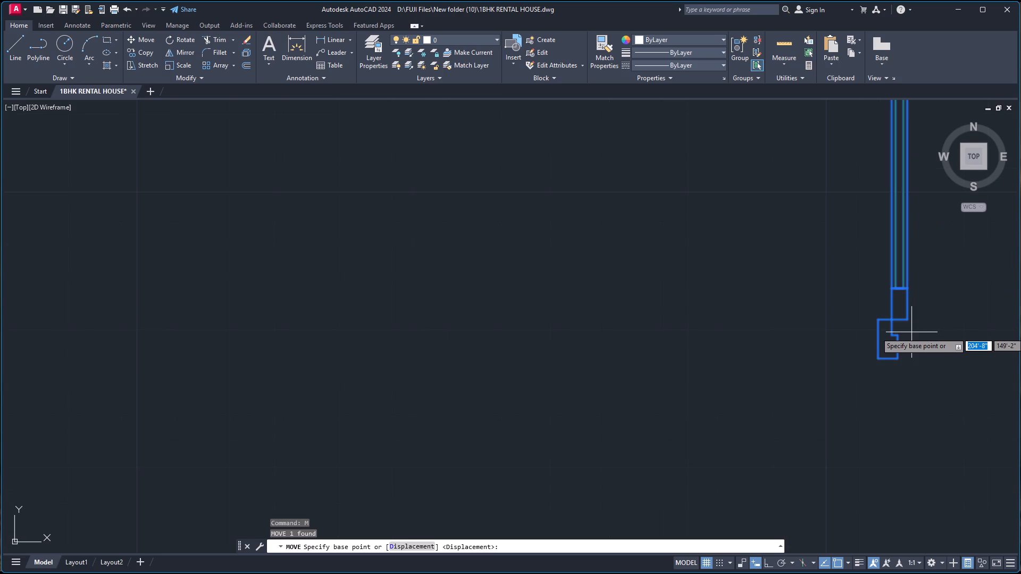
left_click(877, 358)
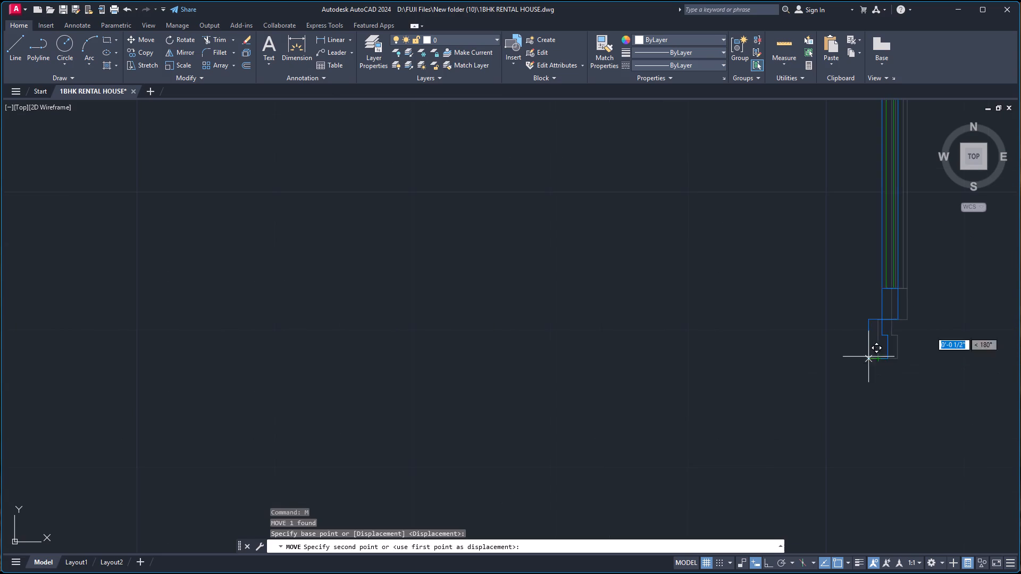
scroll(382, 202, "down", 6, "ctrl")
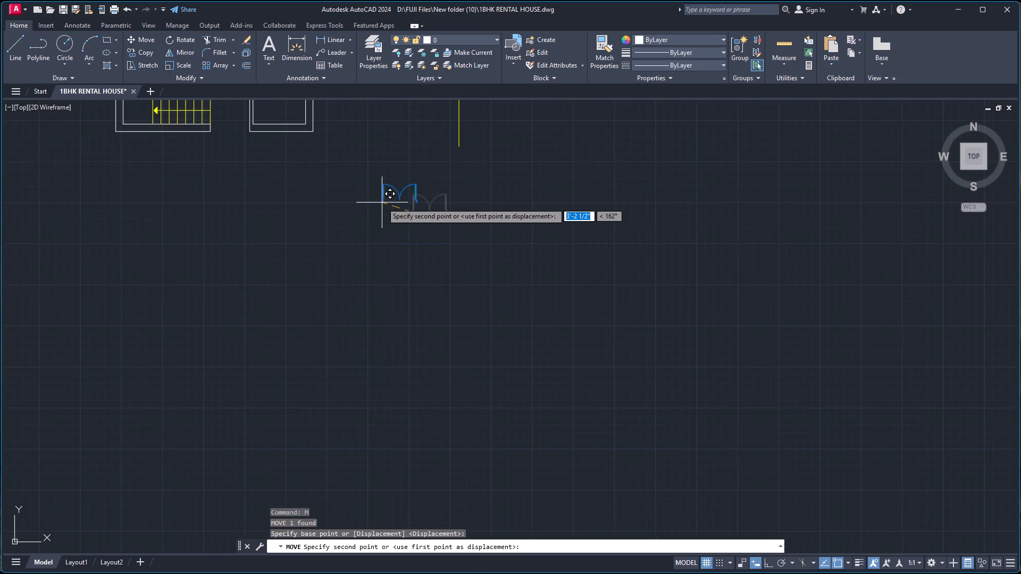
scroll(382, 202, "down", 1, "ctrl")
scroll(283, 143, "up", 1, "ctrl")
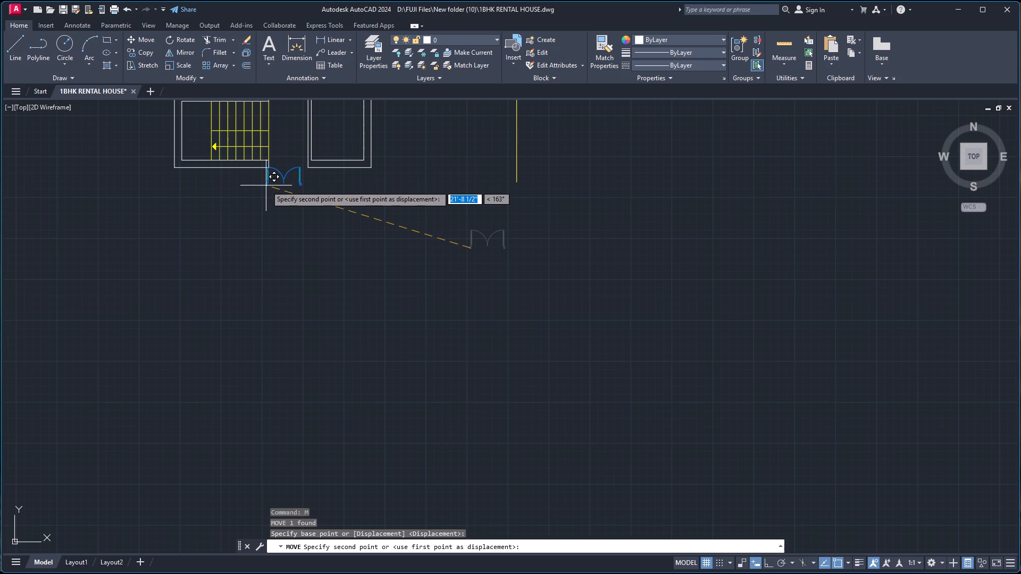
scroll(266, 185, "up", 1, "ctrl")
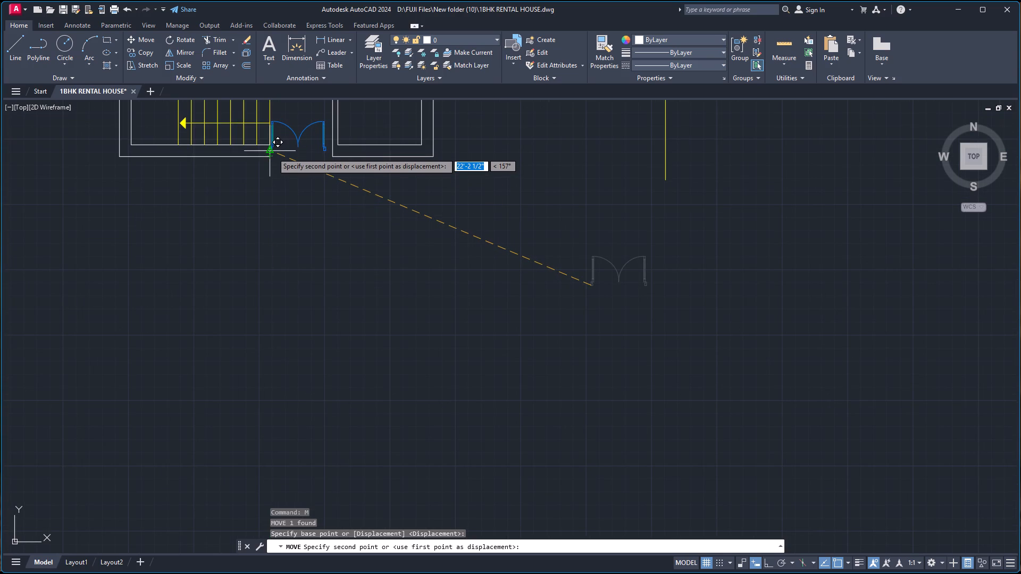
left_click(273, 157)
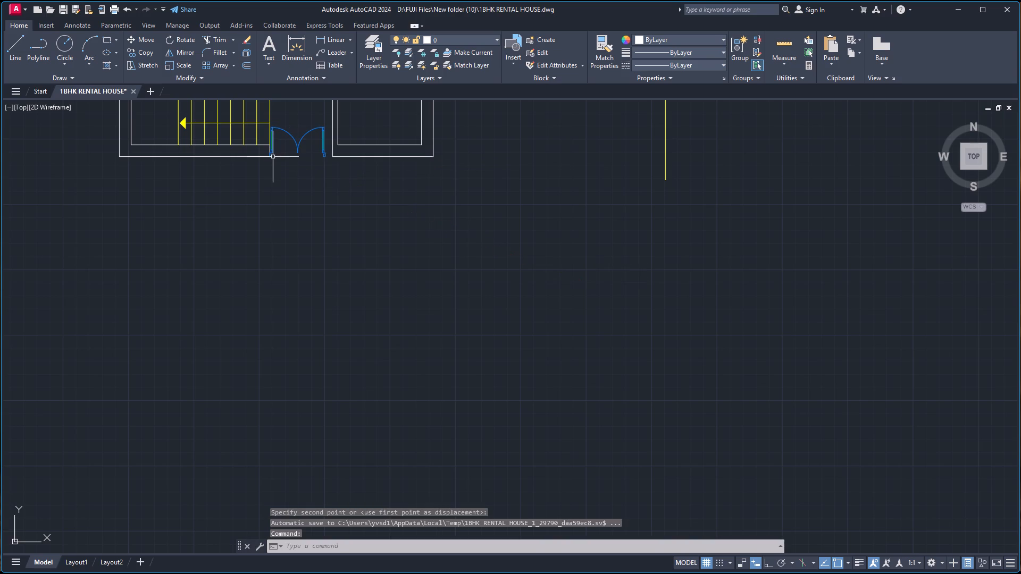
scroll(278, 178, "up", 2, "ctrl")
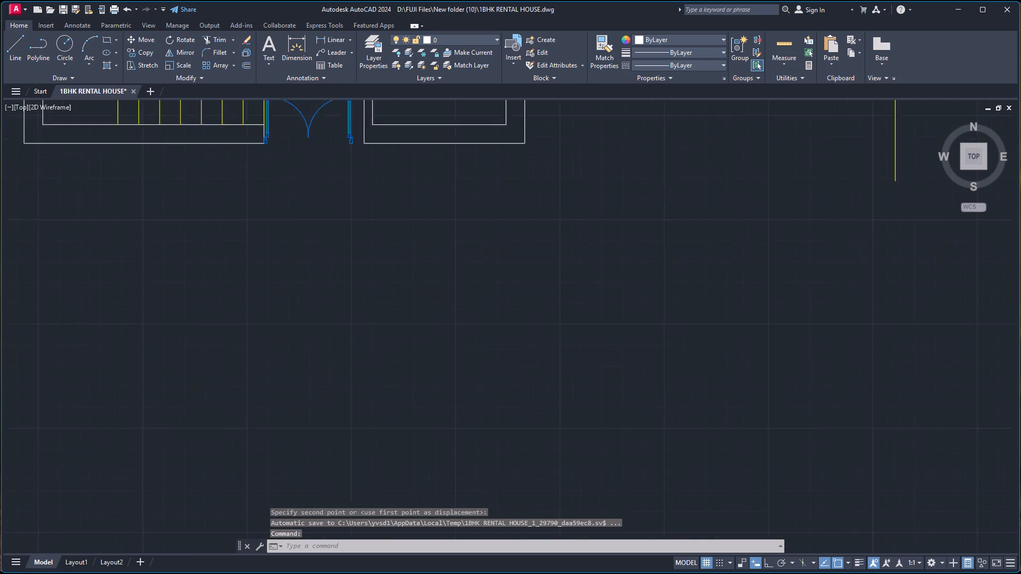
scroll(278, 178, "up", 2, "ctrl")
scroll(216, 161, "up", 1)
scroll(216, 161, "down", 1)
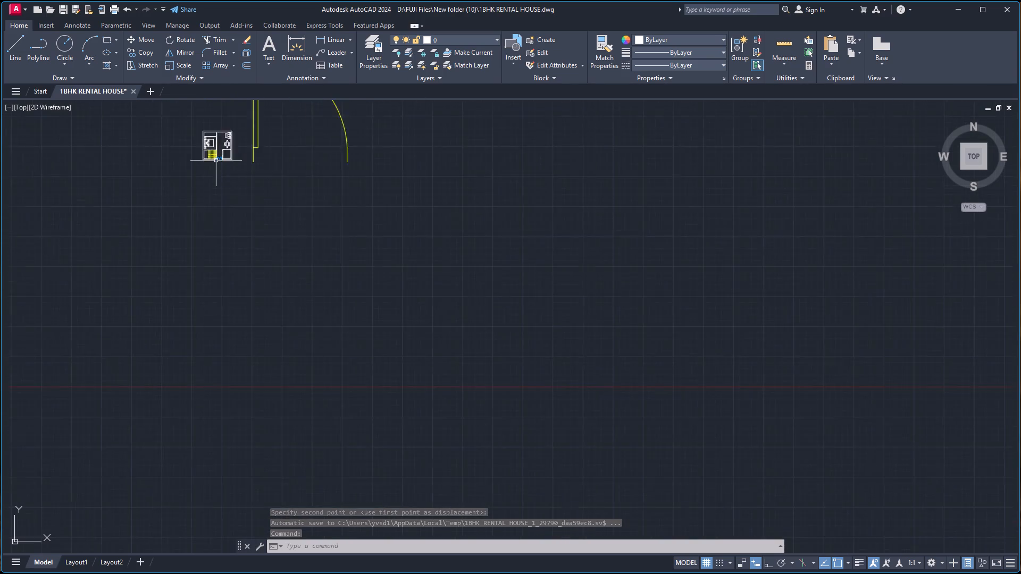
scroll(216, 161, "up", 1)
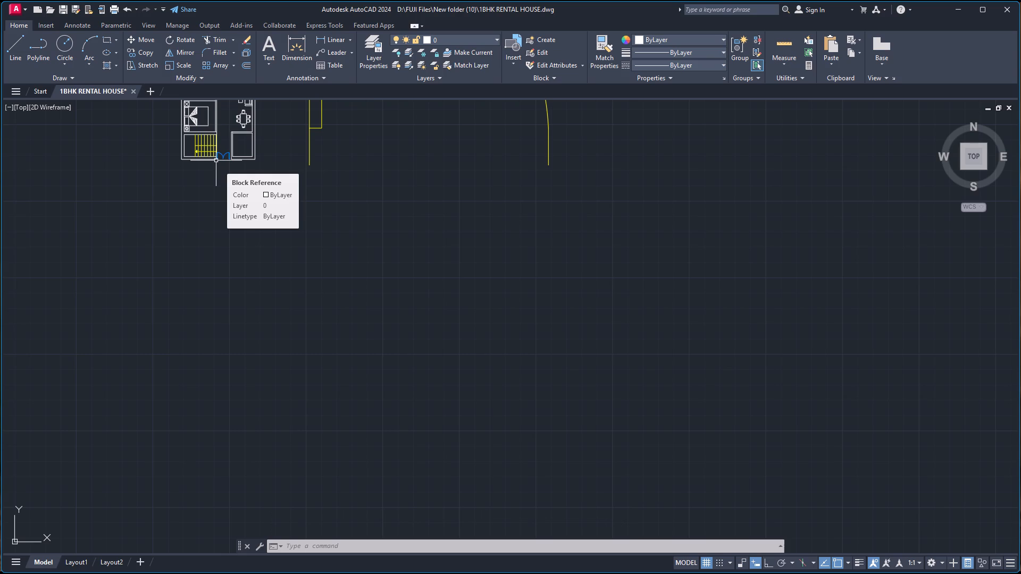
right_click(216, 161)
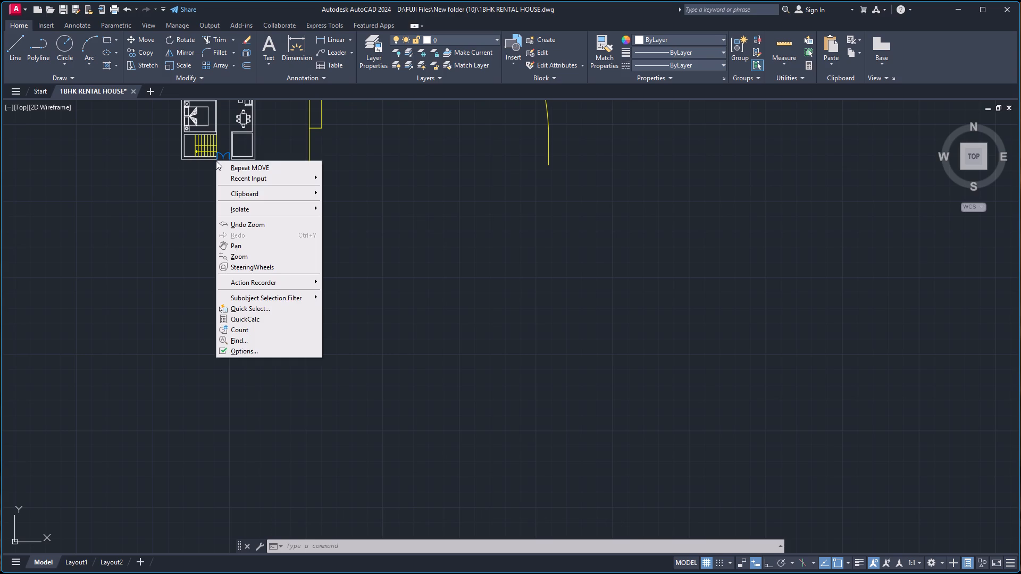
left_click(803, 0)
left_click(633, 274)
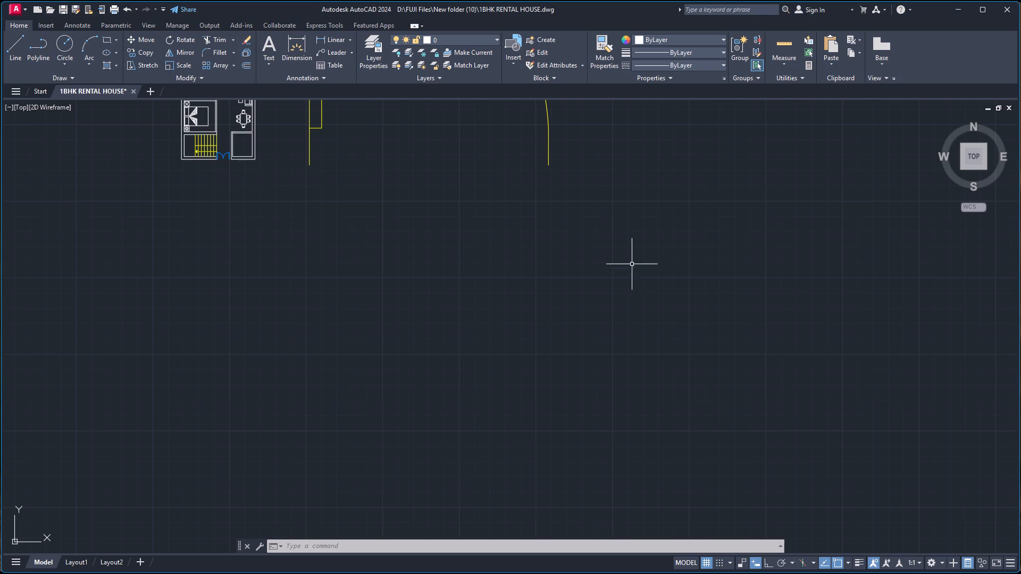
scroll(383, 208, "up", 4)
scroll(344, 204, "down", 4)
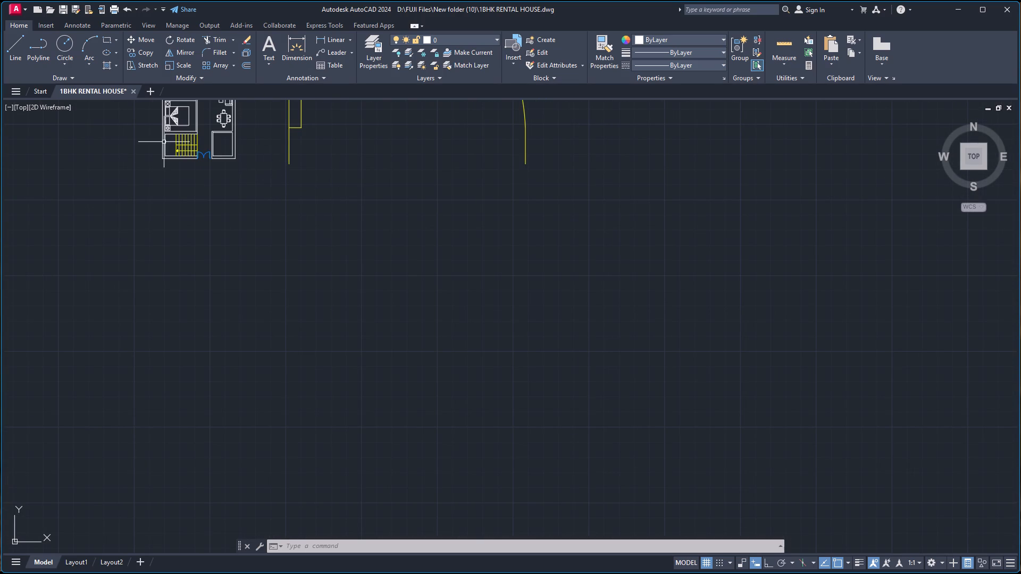
Scale up the double-door block about its west jamb's bottom outer corner by eye until it spans the south entrance opening.
scroll(213, 140, "up", 5)
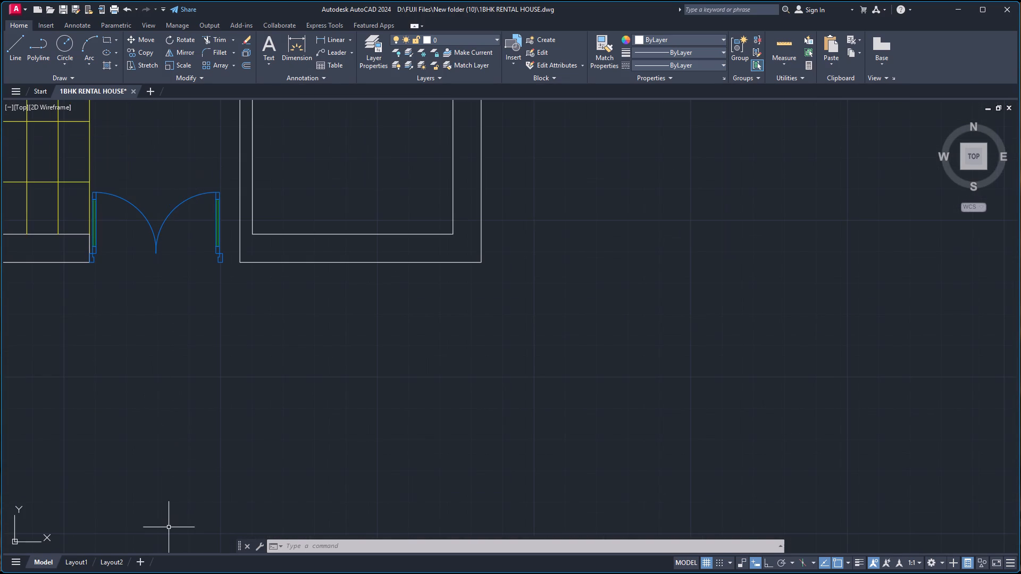
scroll(61, 227, "up", 2)
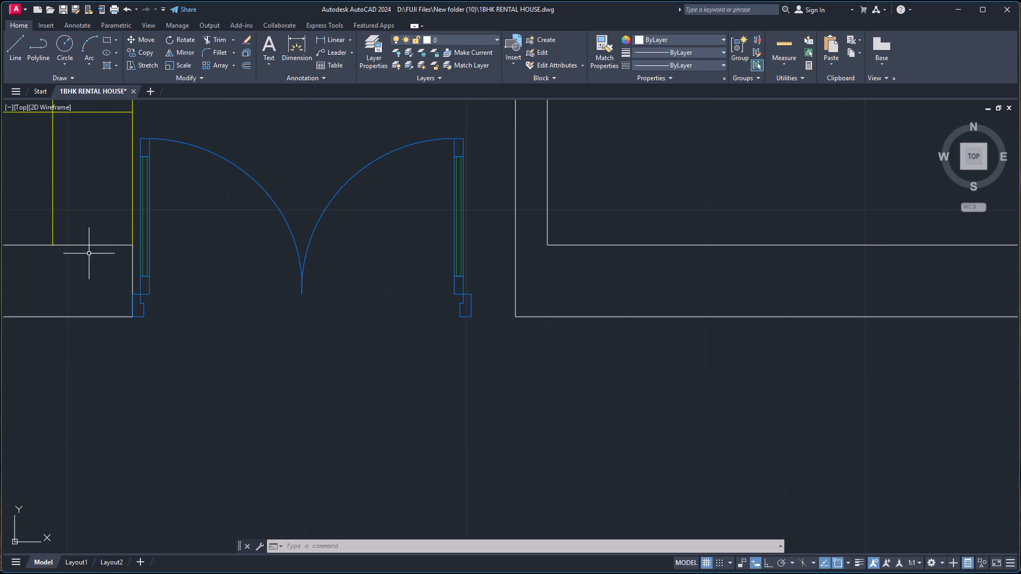
scroll(121, 286, "up", 3)
scroll(246, 346, "down", 2)
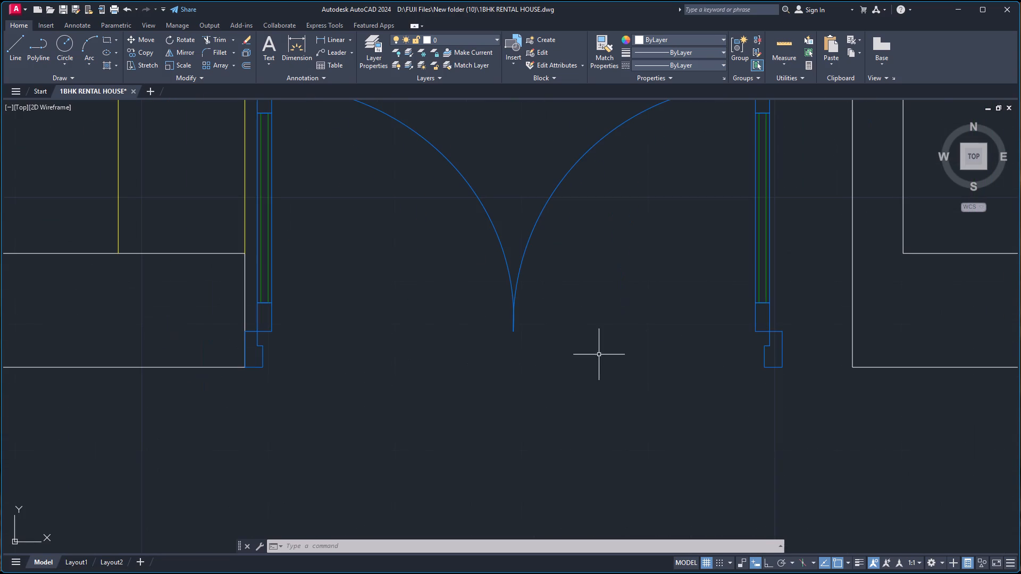
scroll(764, 336, "down", 2)
scroll(766, 346, "up", 3)
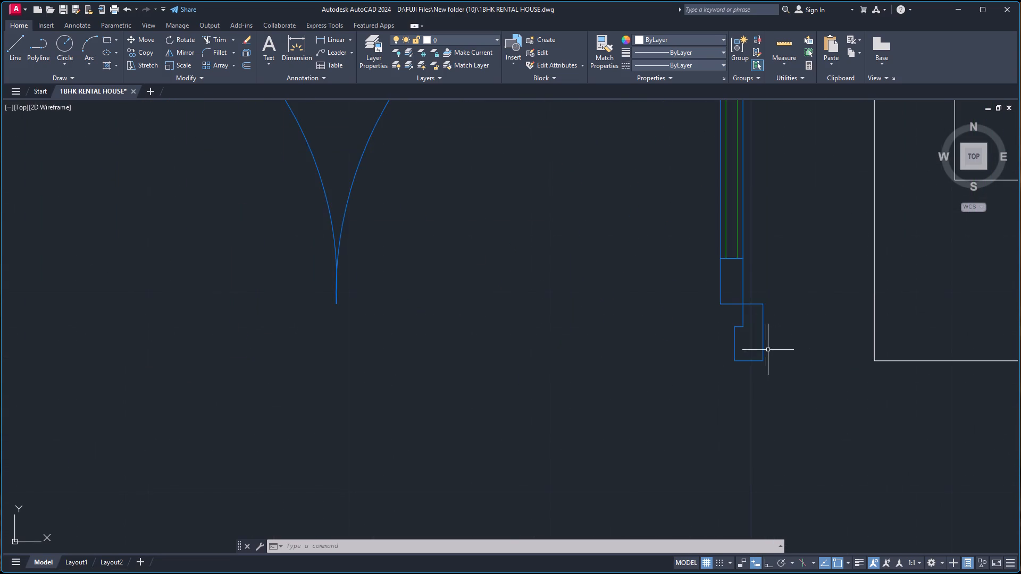
left_click(764, 350)
type("sc")
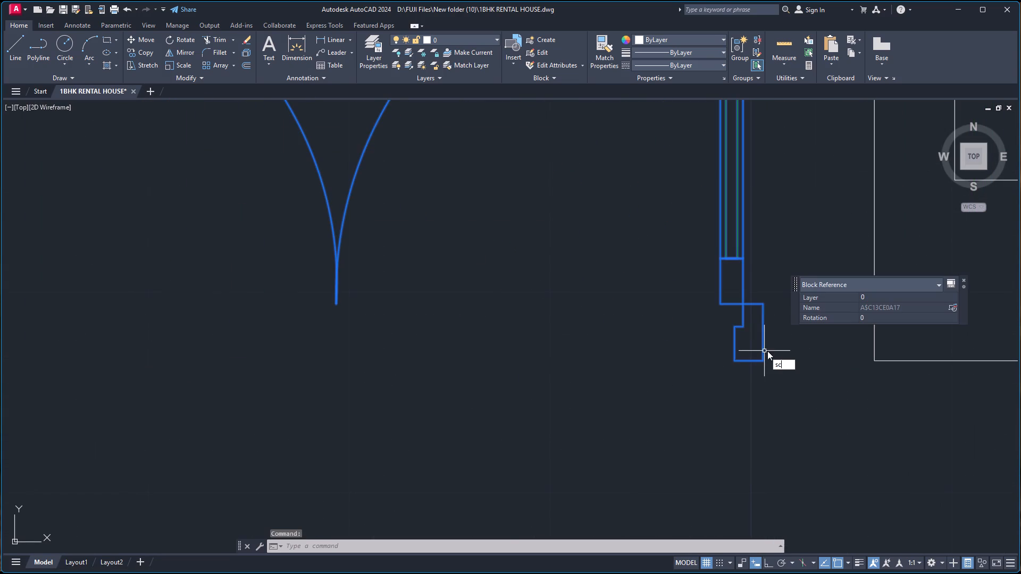
key("Return")
scroll(594, 345, "down", 4)
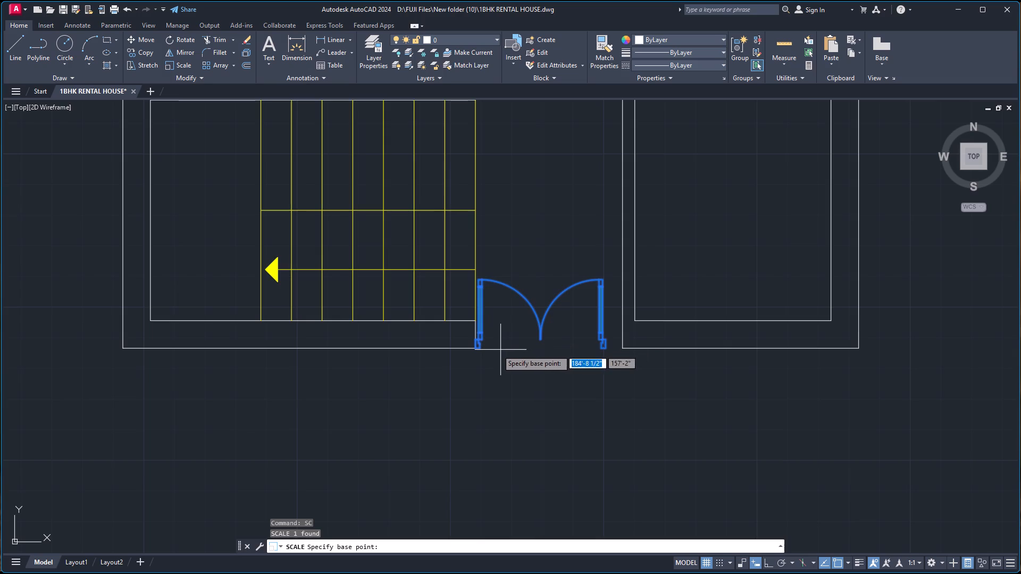
scroll(493, 348, "up", 3)
scroll(436, 348, "up", 2)
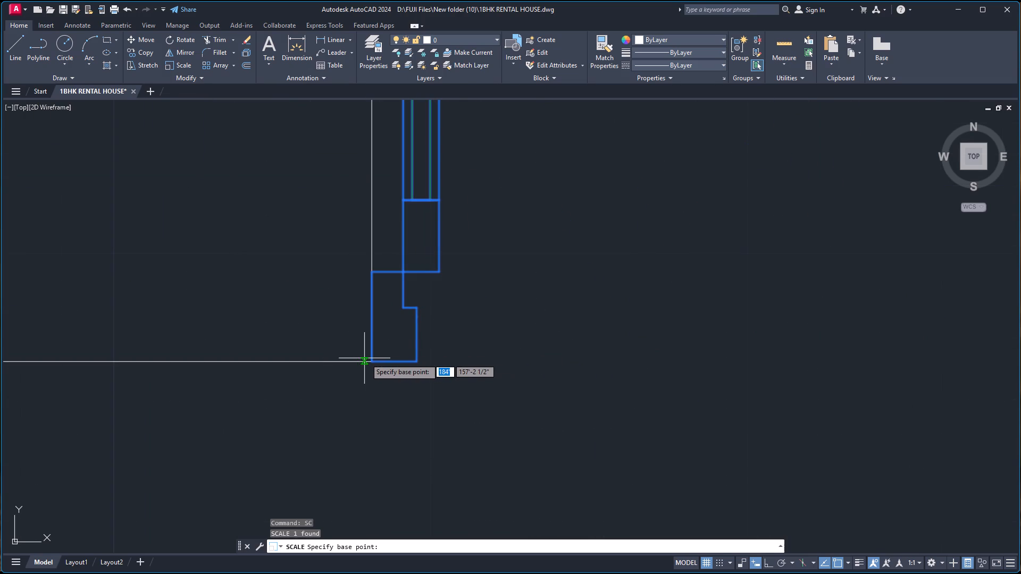
left_click(371, 359)
scroll(512, 345, "down", 4)
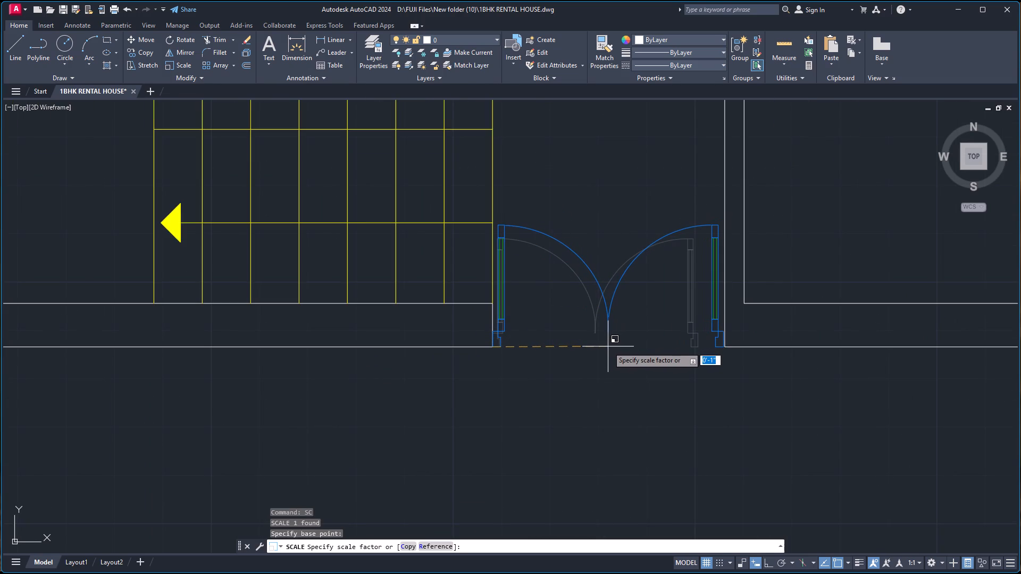
scroll(608, 348, "up", 2)
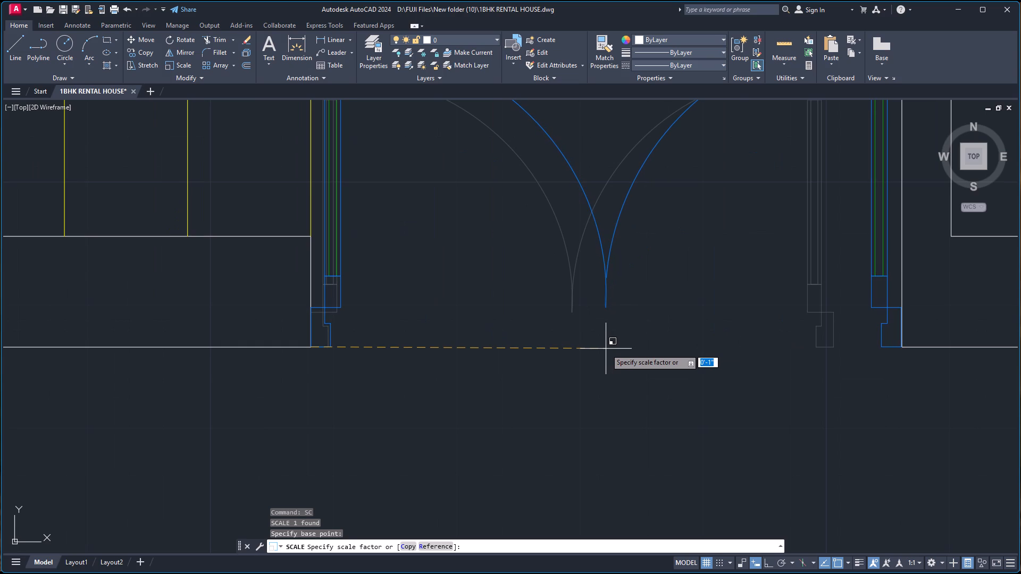
left_click(606, 349)
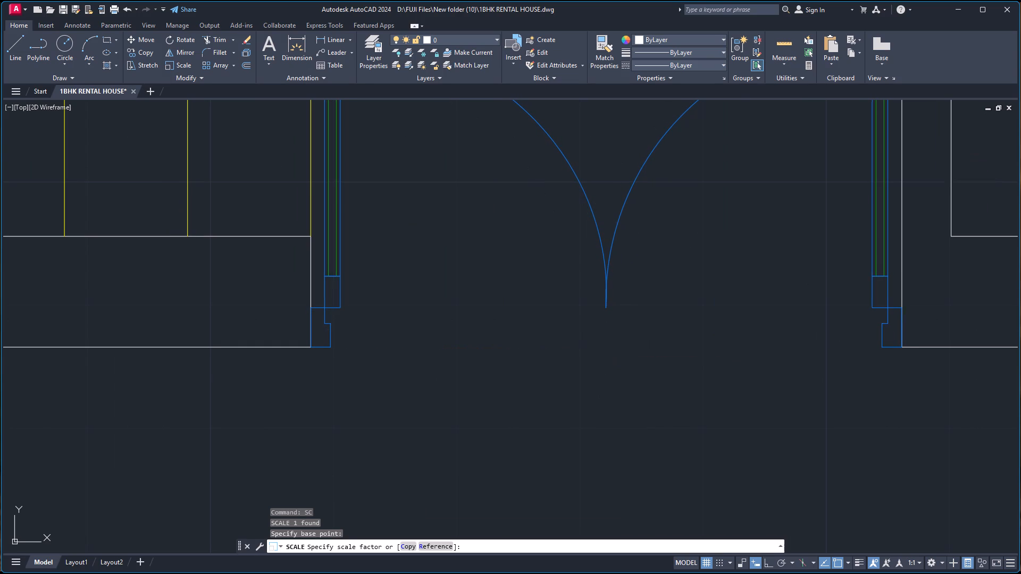
Examine closely how the double door's jamb corners meet the wall corners of the south entrance opening.
scroll(615, 329, "down", 5)
scroll(647, 310, "up", 3)
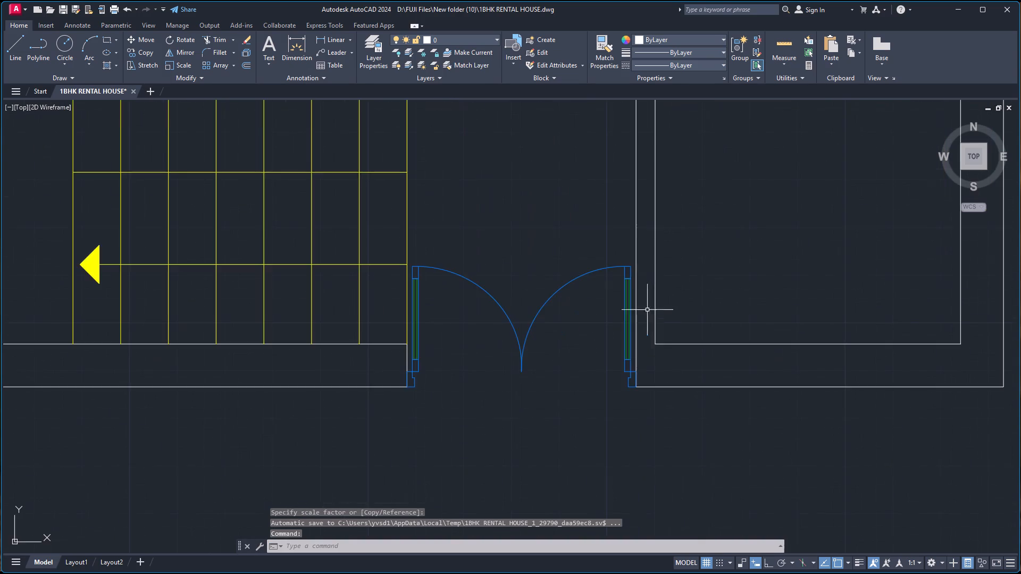
scroll(639, 390, "up", 5)
scroll(630, 316, "up", 3)
scroll(632, 288, "down", 3)
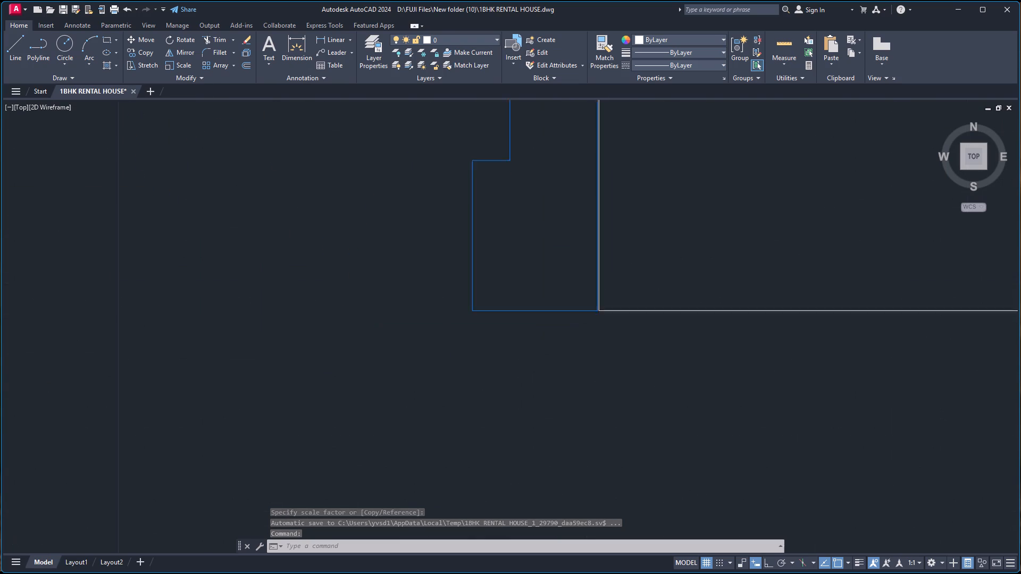
scroll(632, 288, "down", 9)
scroll(638, 276, "up", 6)
scroll(523, 320, "down", 3)
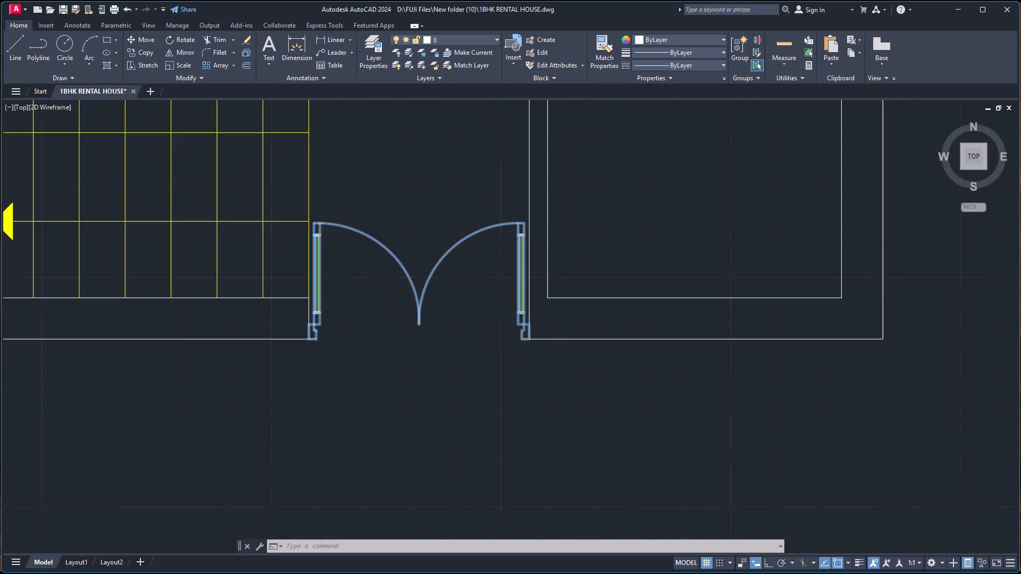
Align the double door's west and east bottom outer jamb corners to the entrance opening's two outer wall corners, scaling the block to the alignment points.
scroll(456, 336, "up", 3)
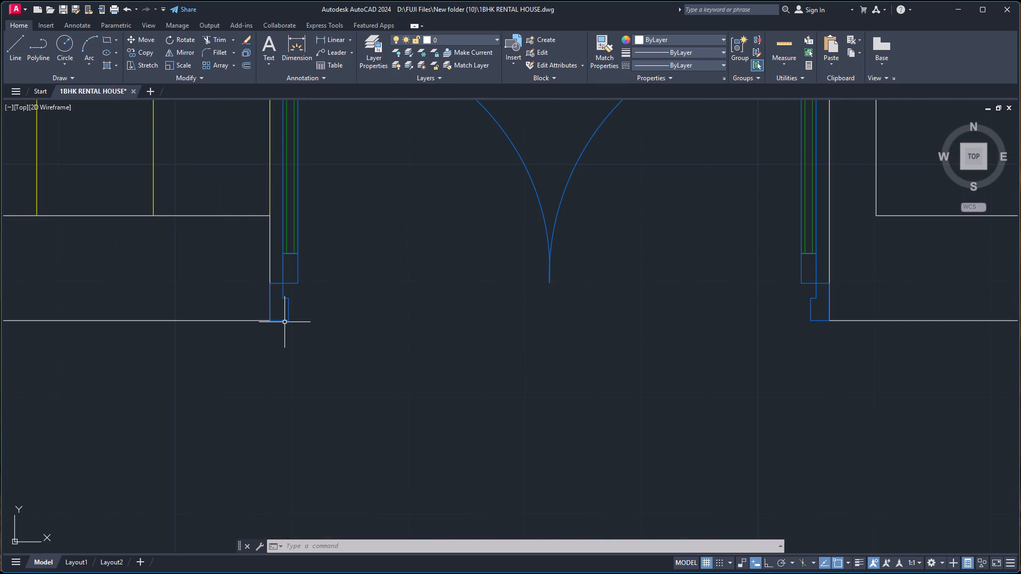
left_click(288, 319)
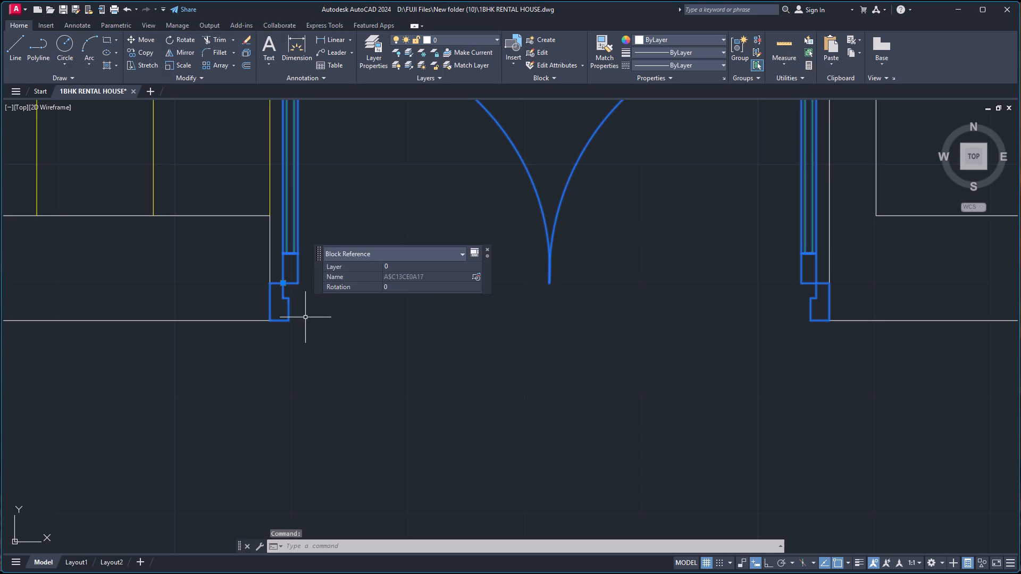
type("al")
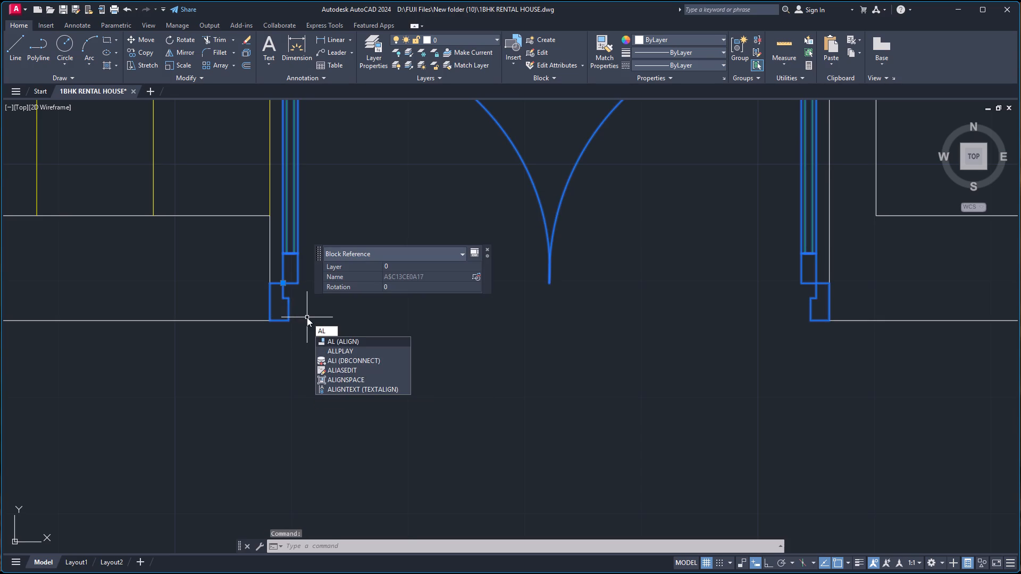
left_click(335, 342)
scroll(276, 333, "up", 2)
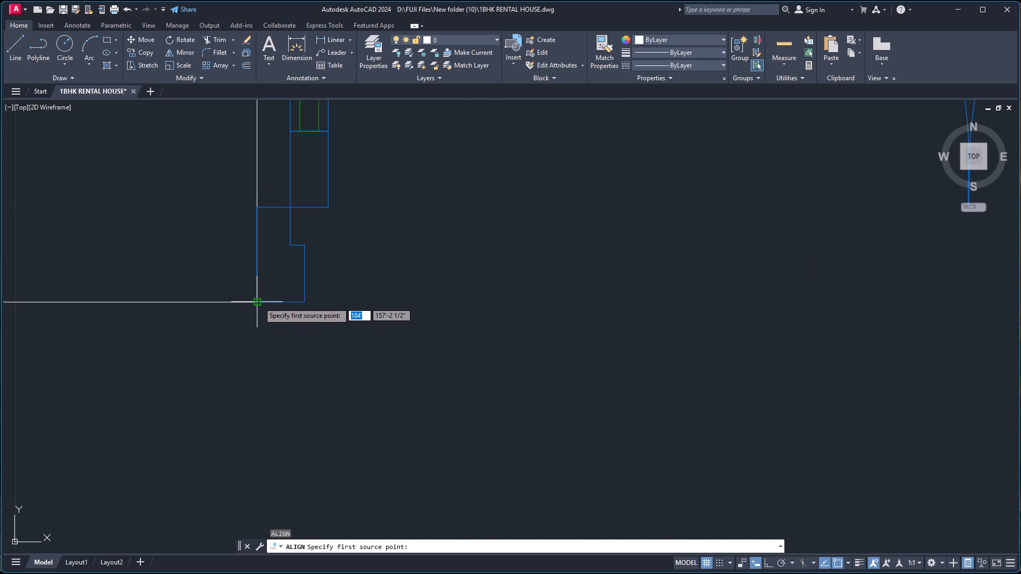
left_click(258, 302)
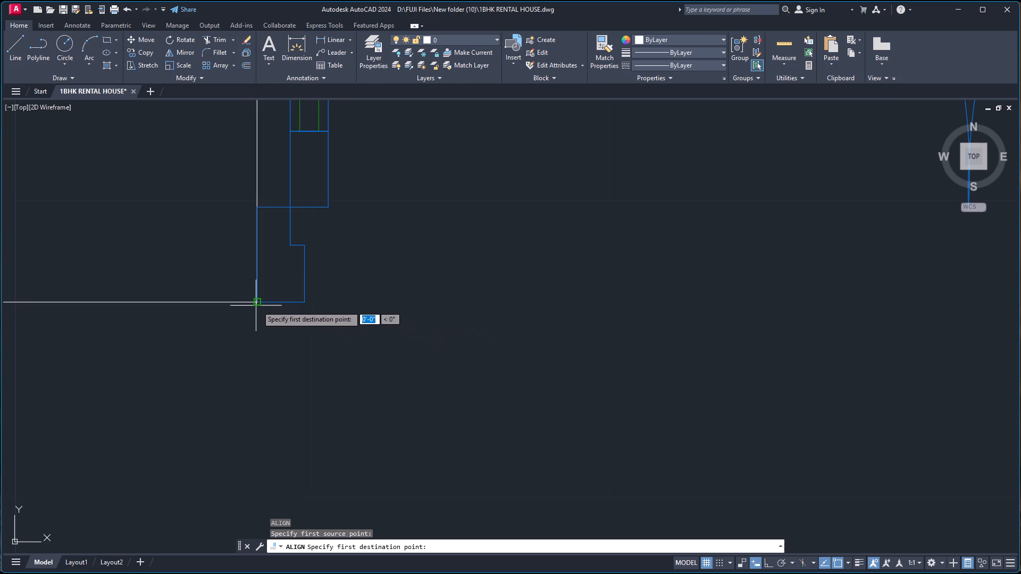
left_click(256, 303)
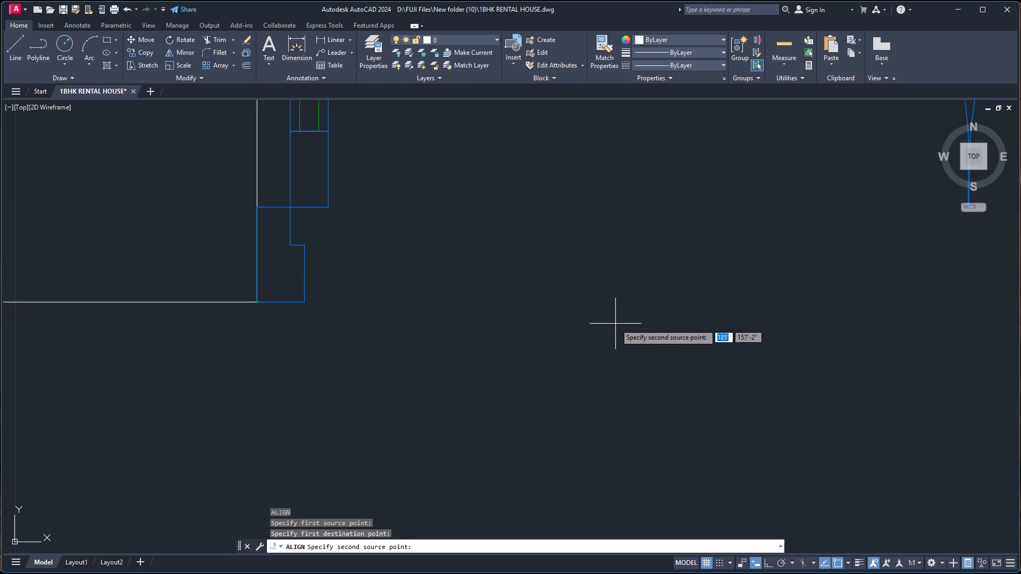
scroll(624, 322, "down", 2)
scroll(965, 294, "down", 3)
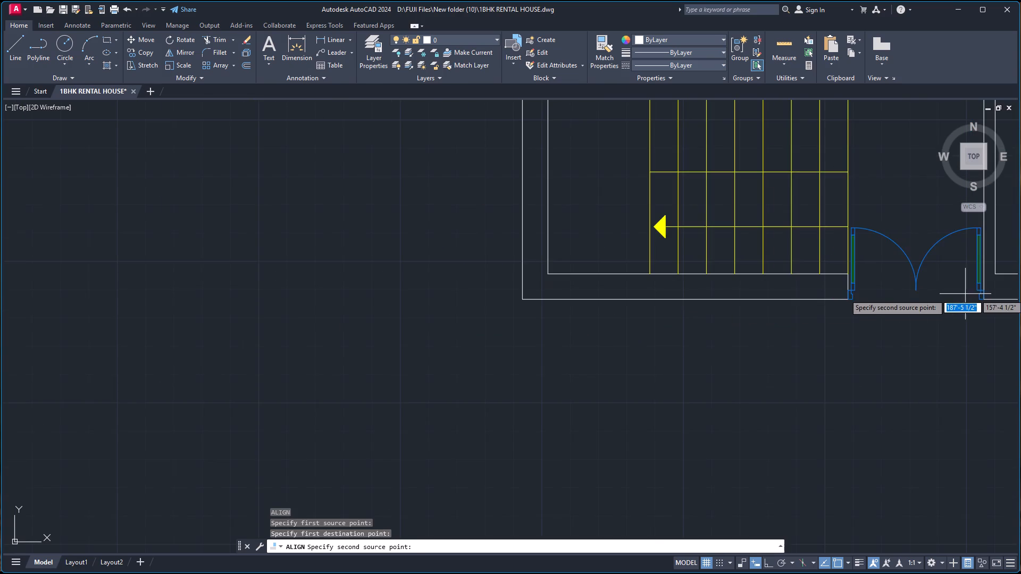
scroll(975, 301, "up", 10)
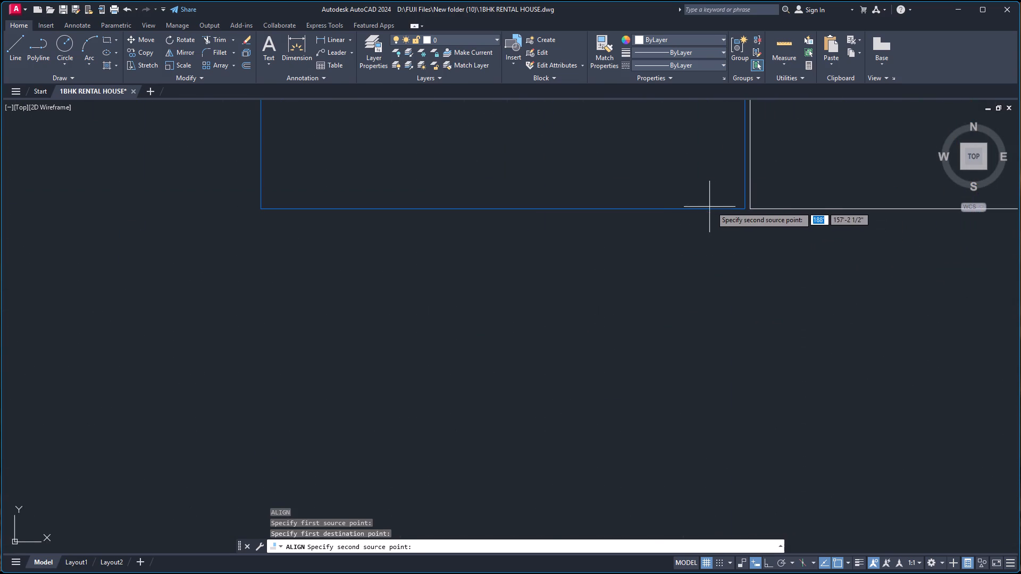
left_click(744, 210)
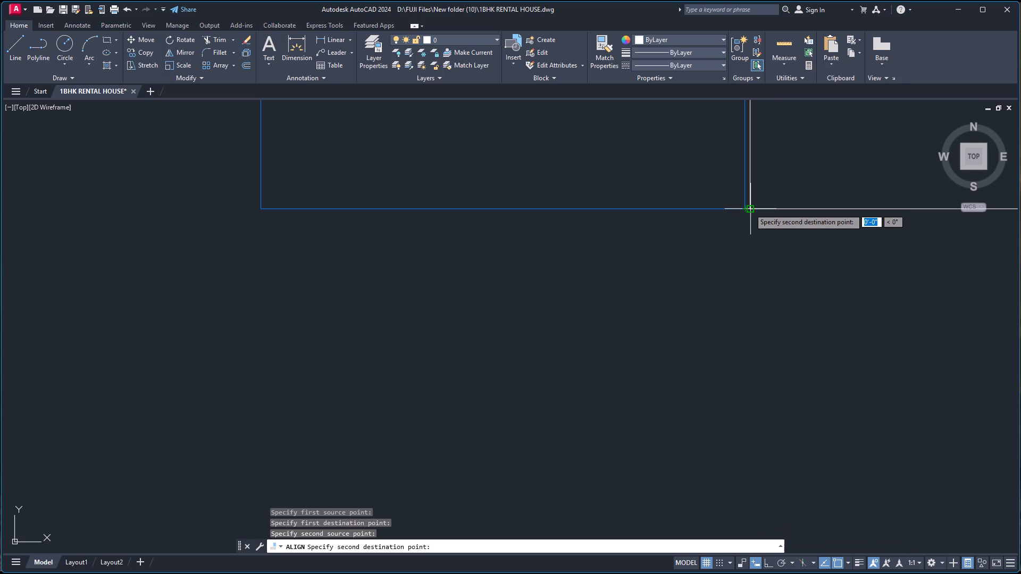
left_click(749, 208)
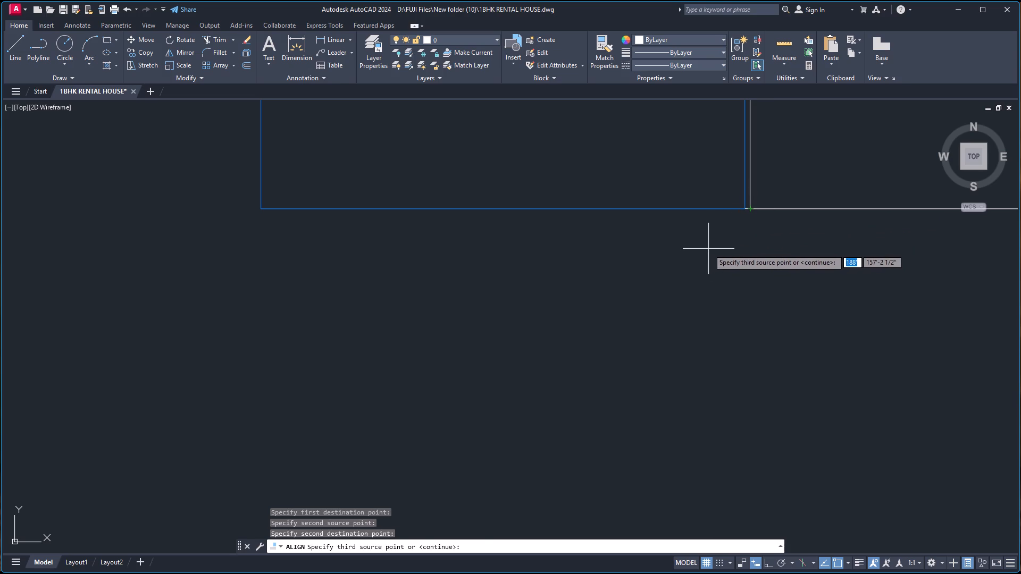
key("Return")
left_click_drag(735, 278, 712, 248)
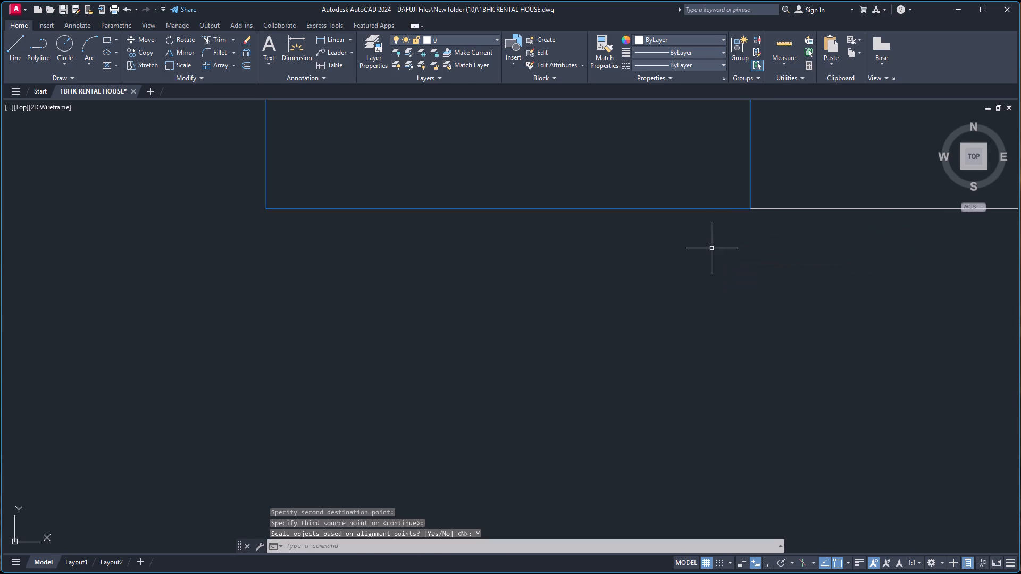
Inspect the fit of the aligned double door at both jambs and in the overall plan.
scroll(712, 248, "down", 5)
scroll(652, 248, "down", 4)
scroll(449, 243, "up", 3)
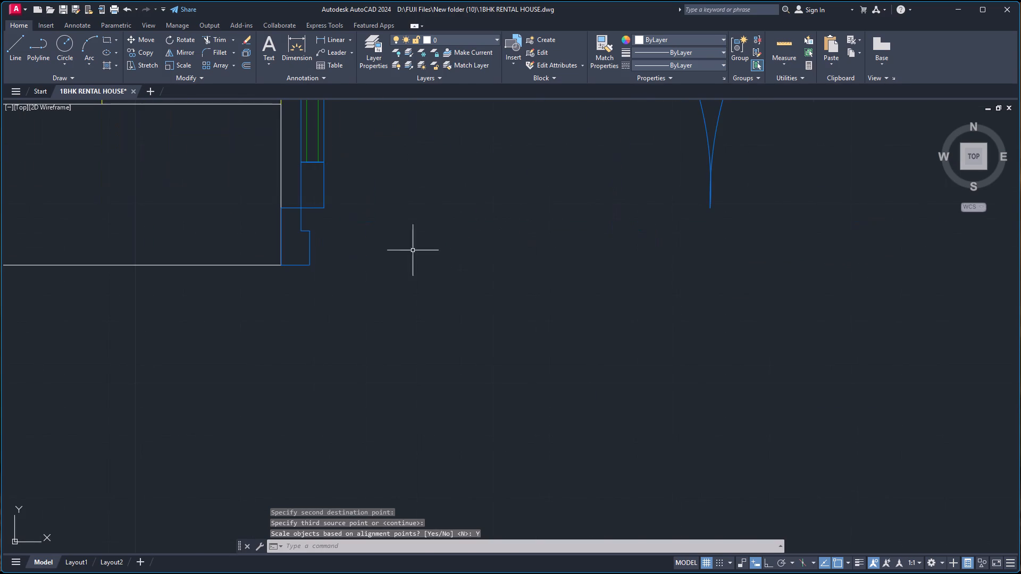
scroll(304, 270, "up", 3)
scroll(304, 270, "down", 4)
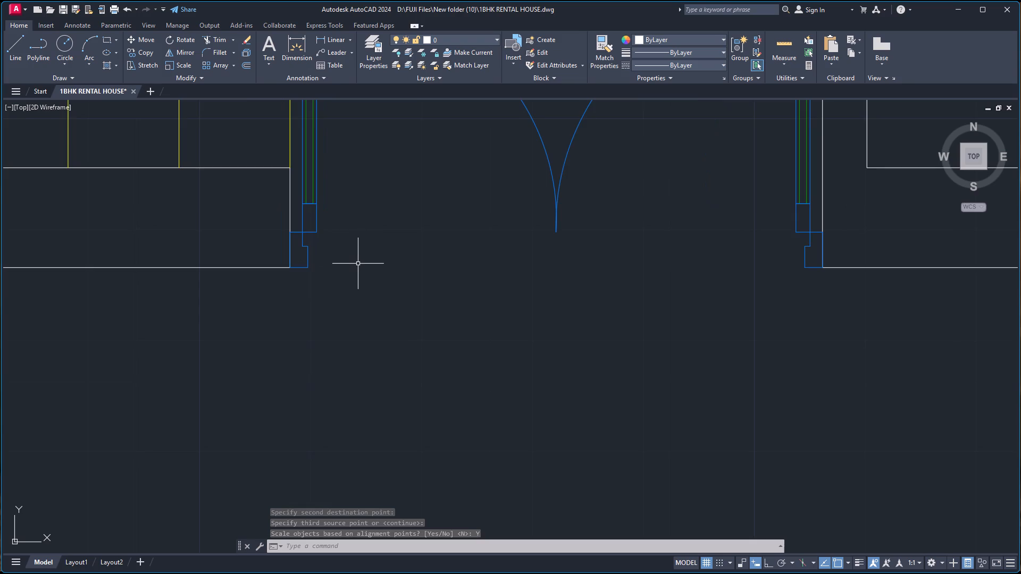
scroll(358, 264, "down", 3)
scroll(446, 201, "up", 3)
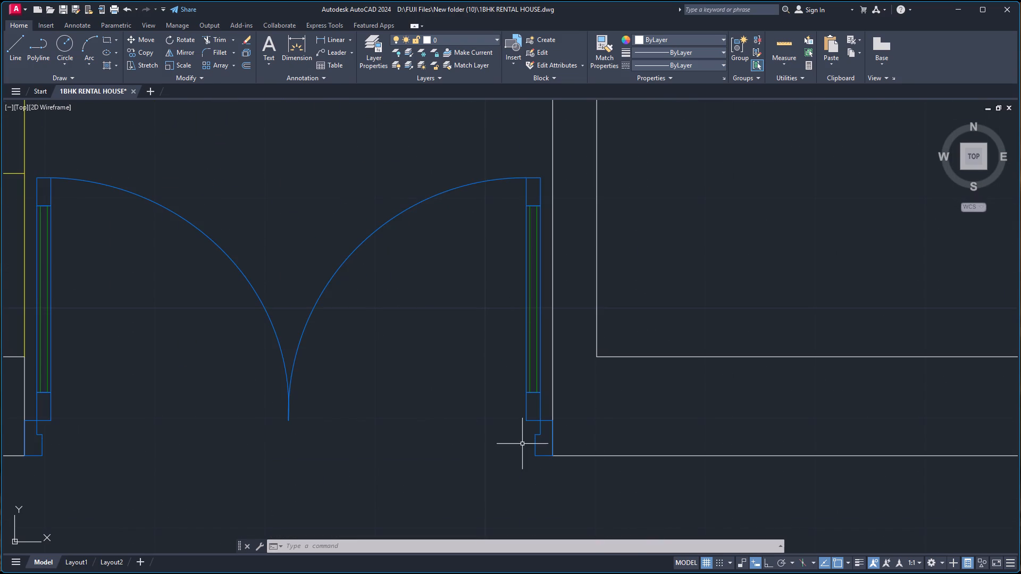
scroll(522, 443, "up", 3)
scroll(523, 443, "down", 3)
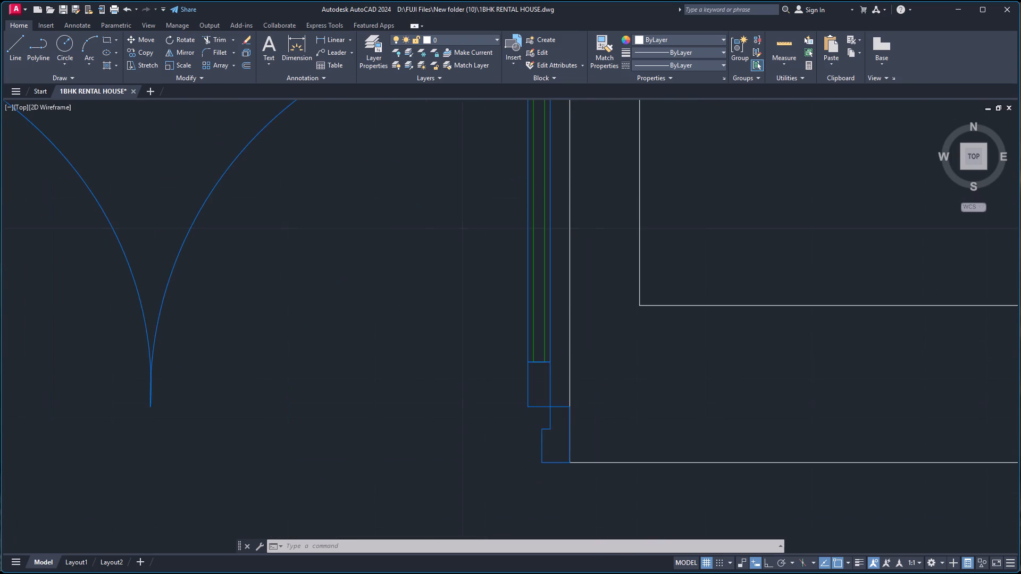
scroll(524, 443, "down", 4)
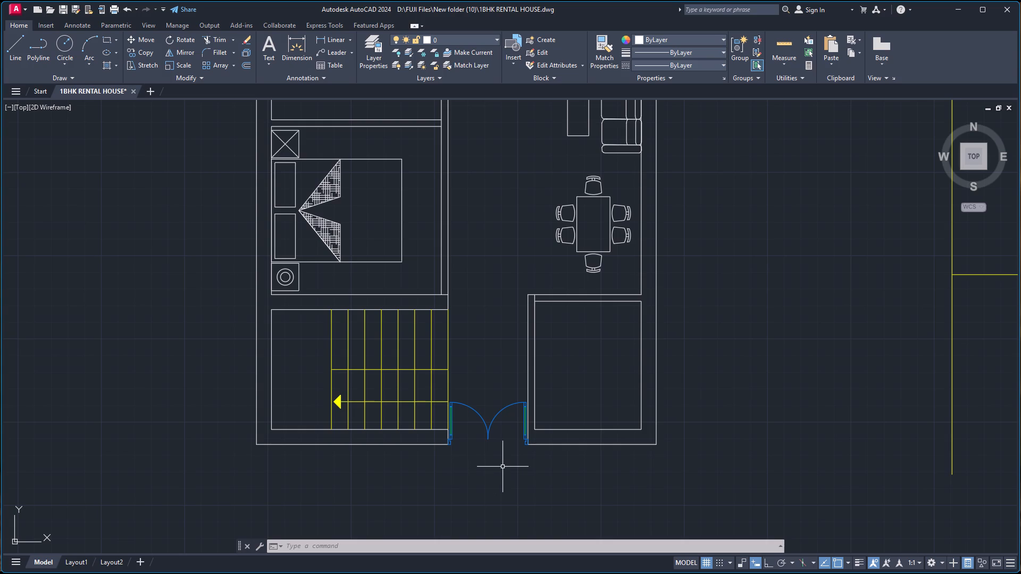
scroll(475, 417, "up", 1)
Rotate the oversized yellow single-door block east of the plan 90° counterclockwise about its bottom endpoint.
scroll(475, 417, "down", 2)
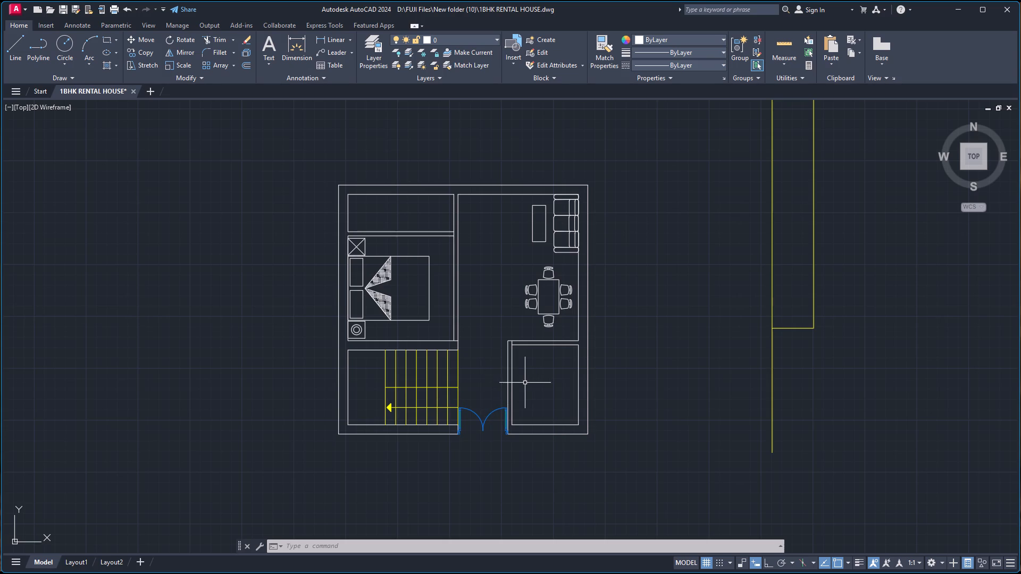
scroll(553, 385, "down", 3)
scroll(655, 377, "up", 2)
left_click(655, 377)
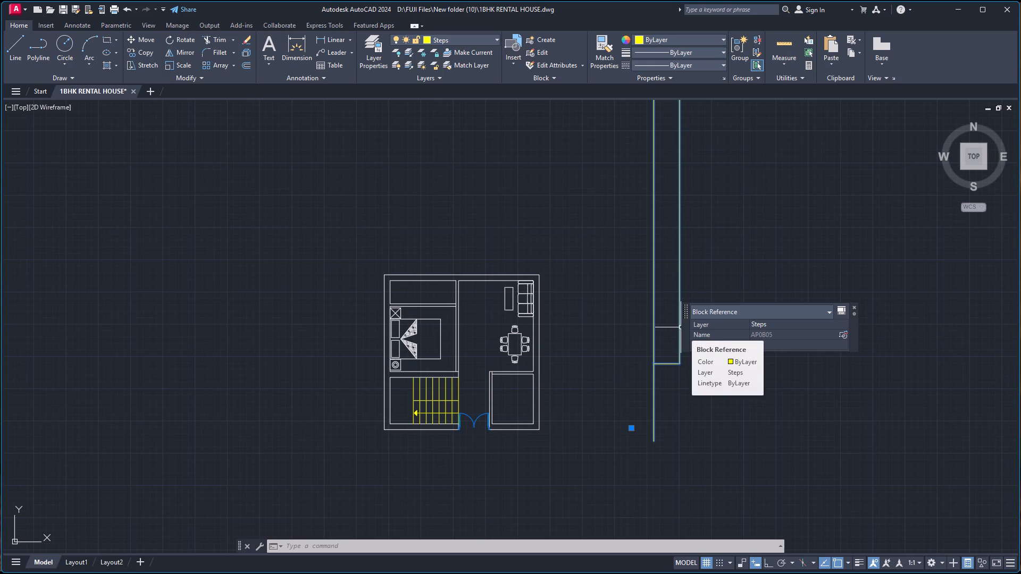
key("r")
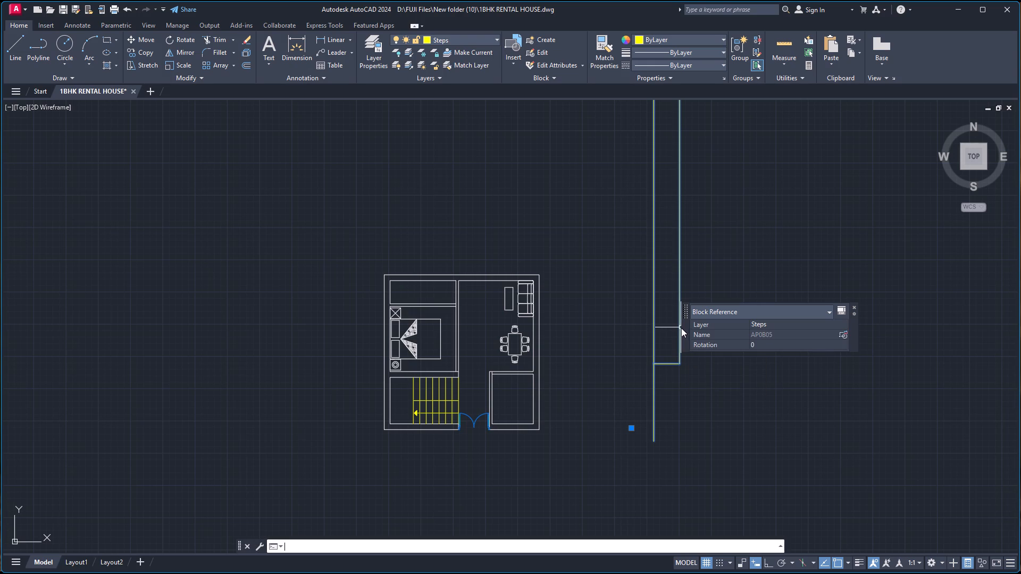
key("o")
key("Return")
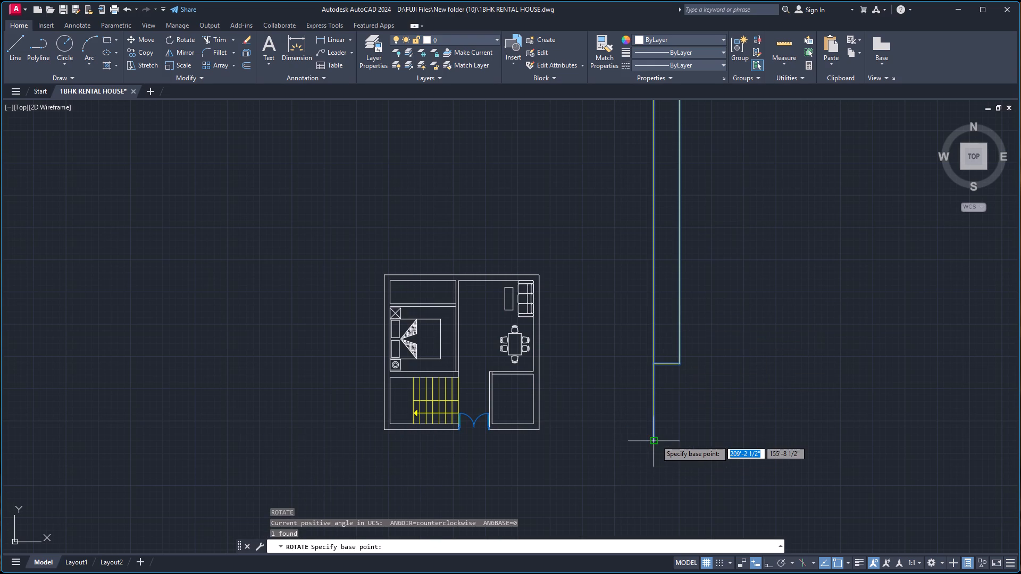
left_click(657, 440)
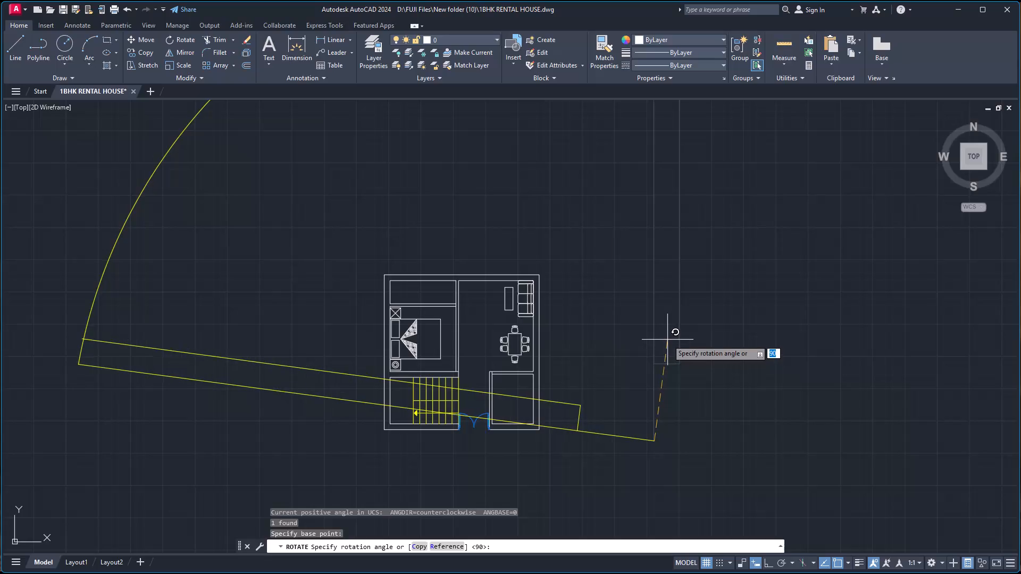
key("F8")
left_click(671, 320)
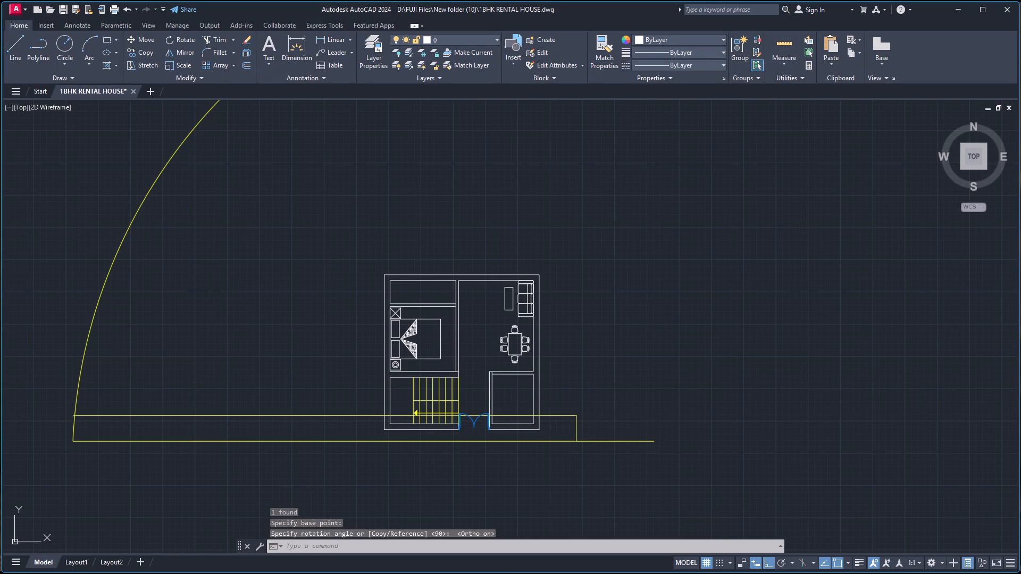
Scale down the rotated single-door block by eye about the east end of its baseline to roughly room-door size.
left_click(638, 441)
key("s")
key("c")
key("Return")
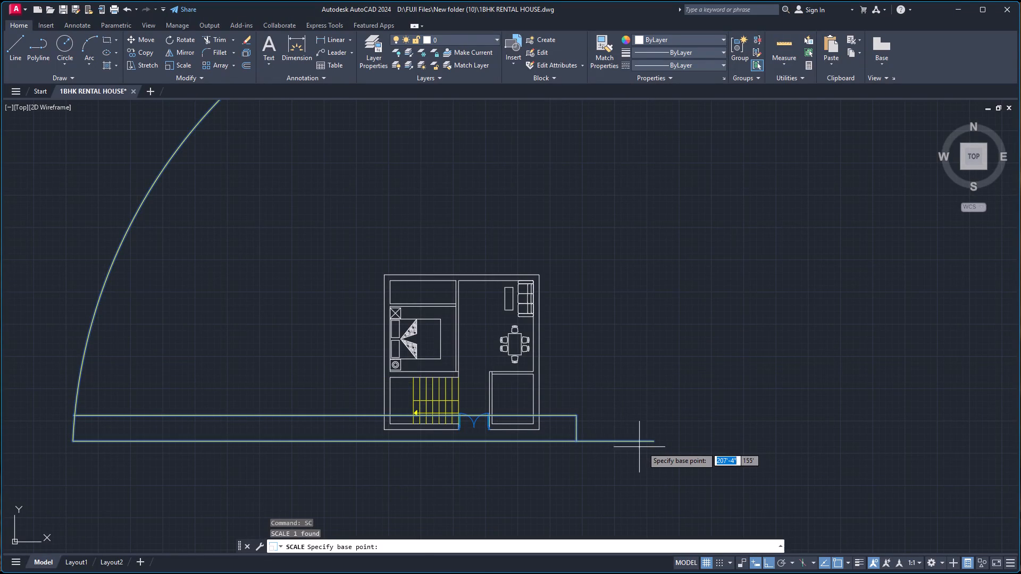
left_click(651, 440)
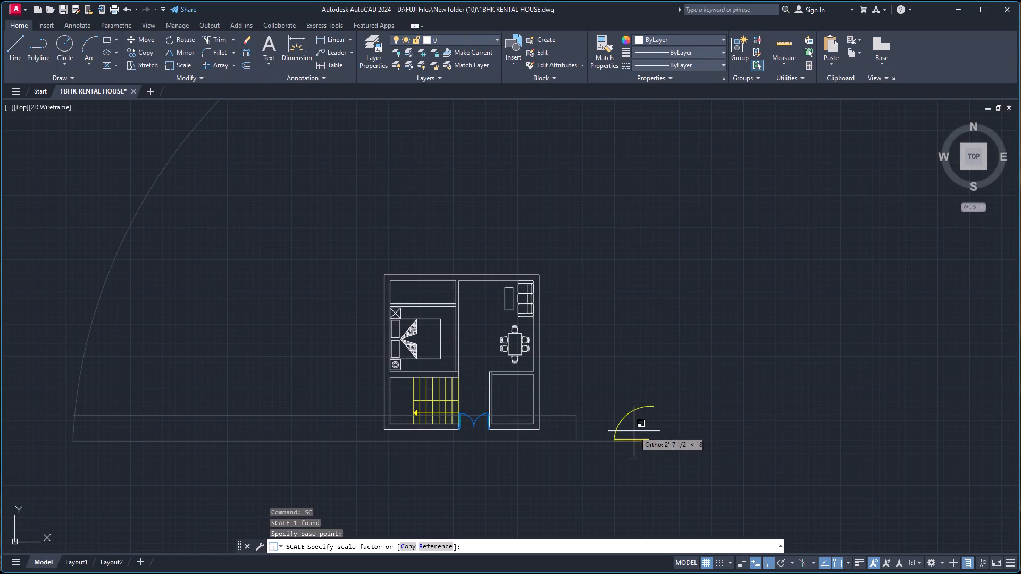
left_click(640, 436)
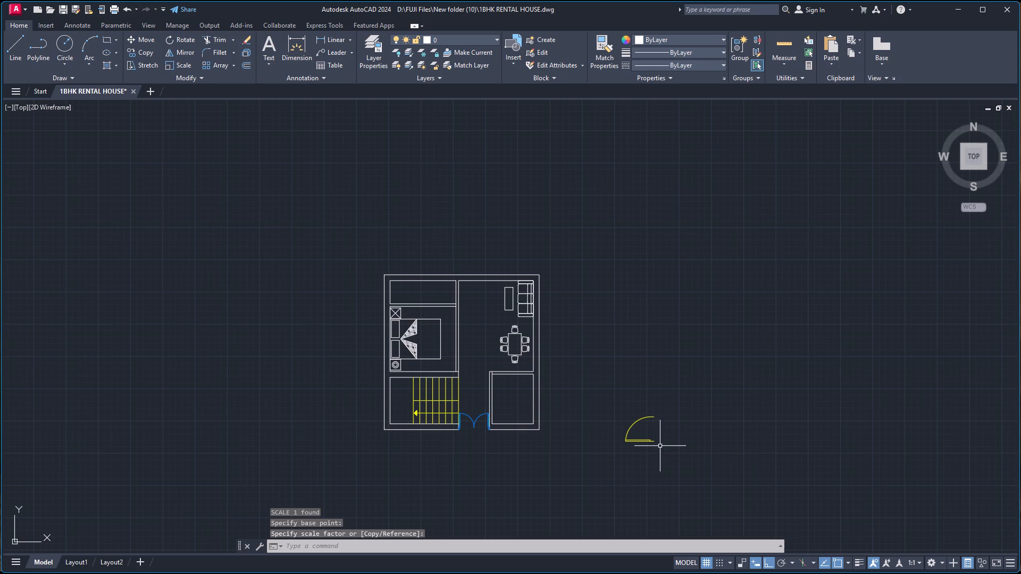
Copy the single-door block from its baseline's east endpoint to the hall-side corner at the bedroom's southeast end.
left_click(654, 442)
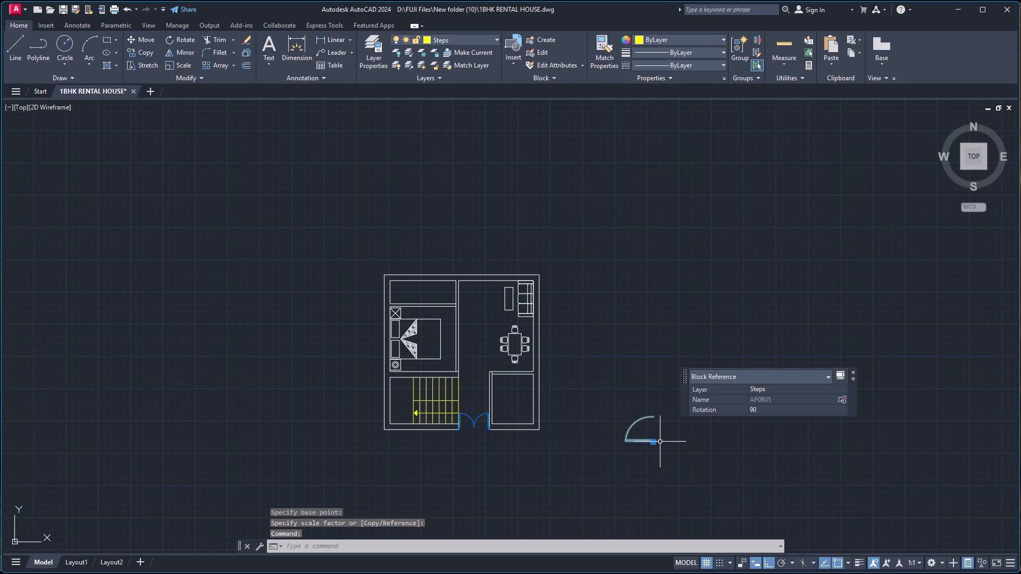
key("c")
key("o")
key("Return")
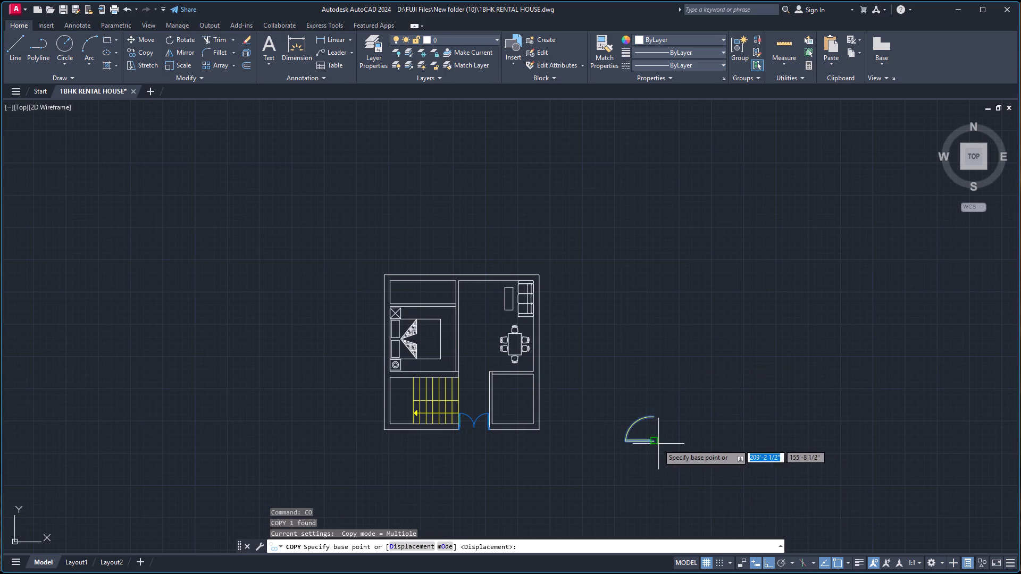
scroll(658, 444, "up", 4)
scroll(607, 424, "up", 2)
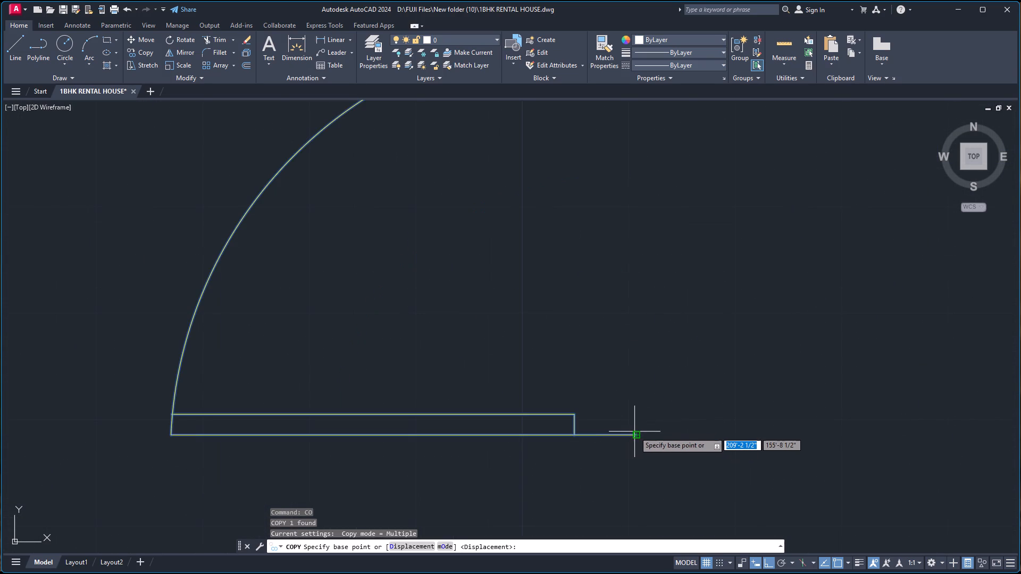
left_click(635, 433)
scroll(416, 382, "down", 5)
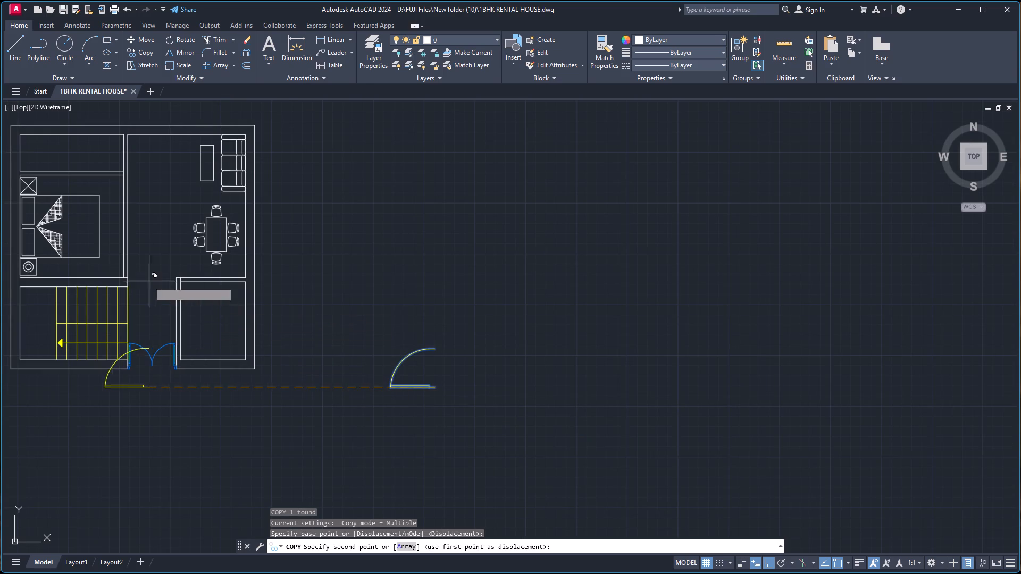
scroll(146, 280, "up", 1)
scroll(118, 272, "down", 4)
scroll(103, 261, "up", 3)
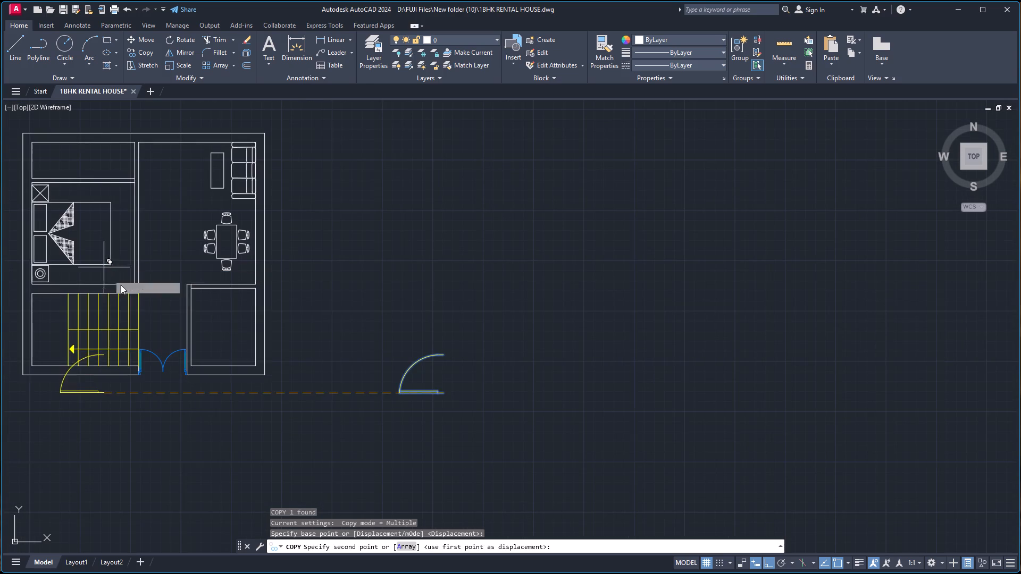
scroll(120, 275, "up", 3)
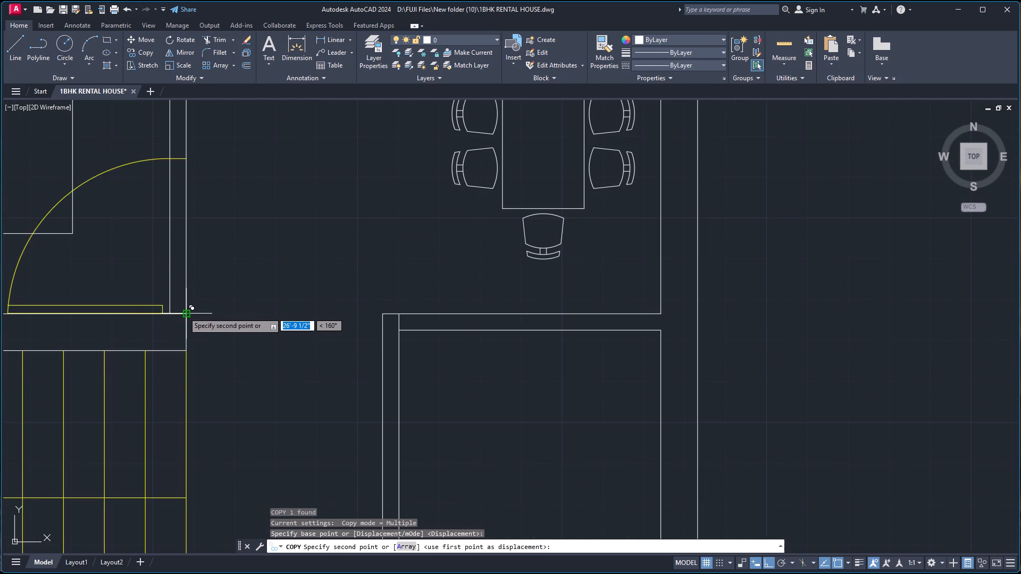
left_click(185, 312)
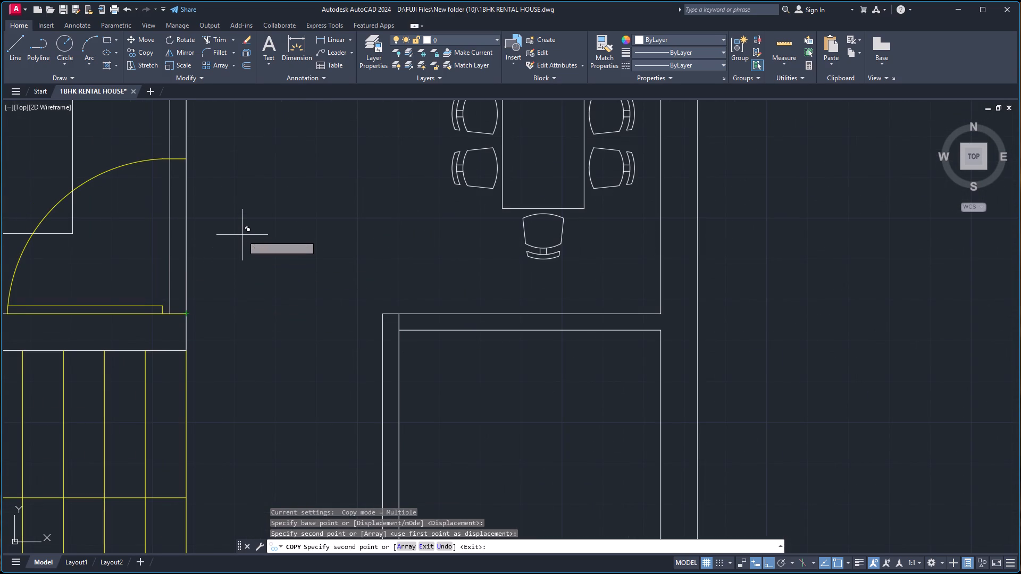
scroll(190, 240, "down", 5)
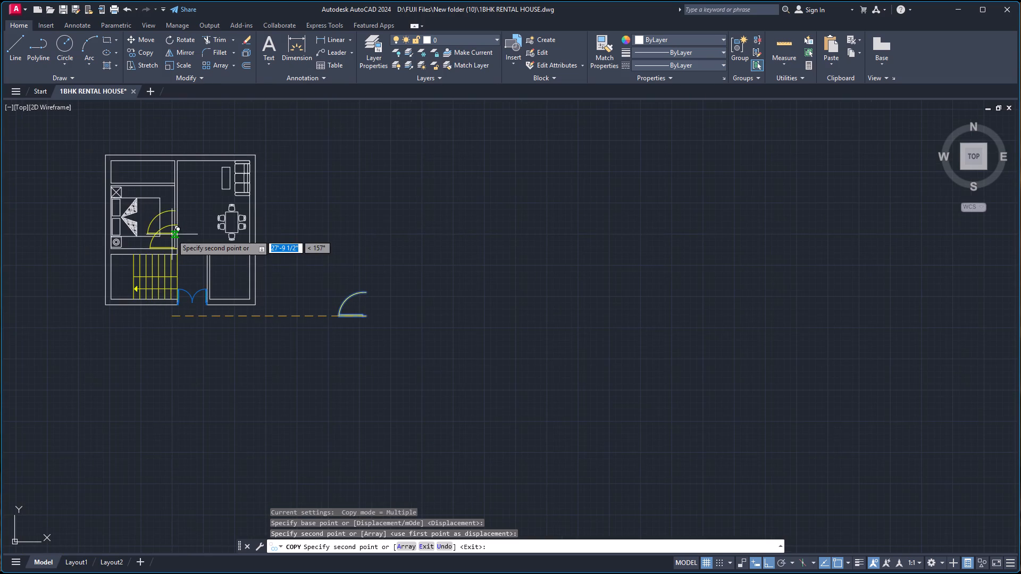
key("Escape")
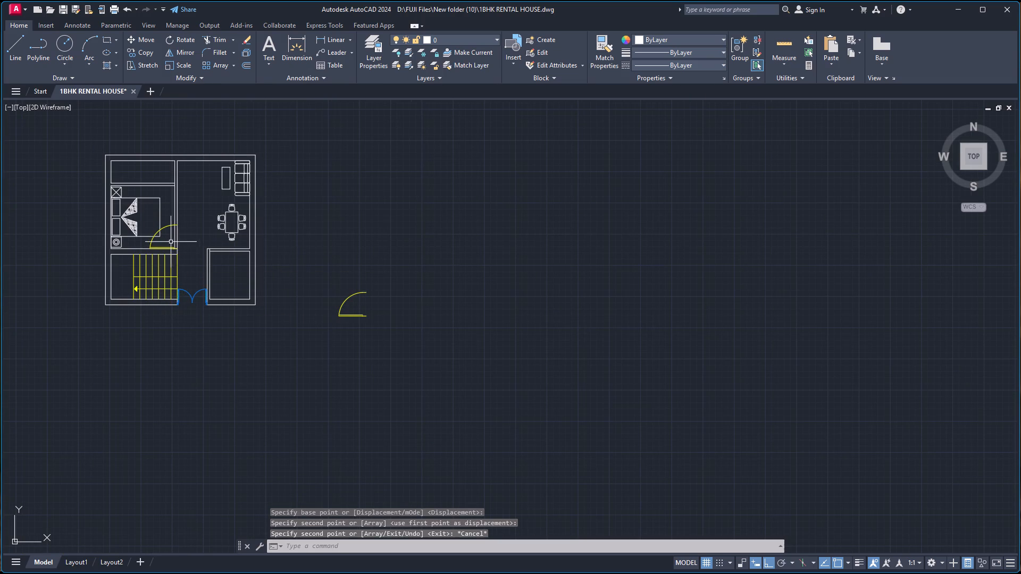
Scale down the copied bedroom door by eye about its baseline's east endpoint to about half its size.
scroll(167, 240, "up", 3)
left_click(172, 271)
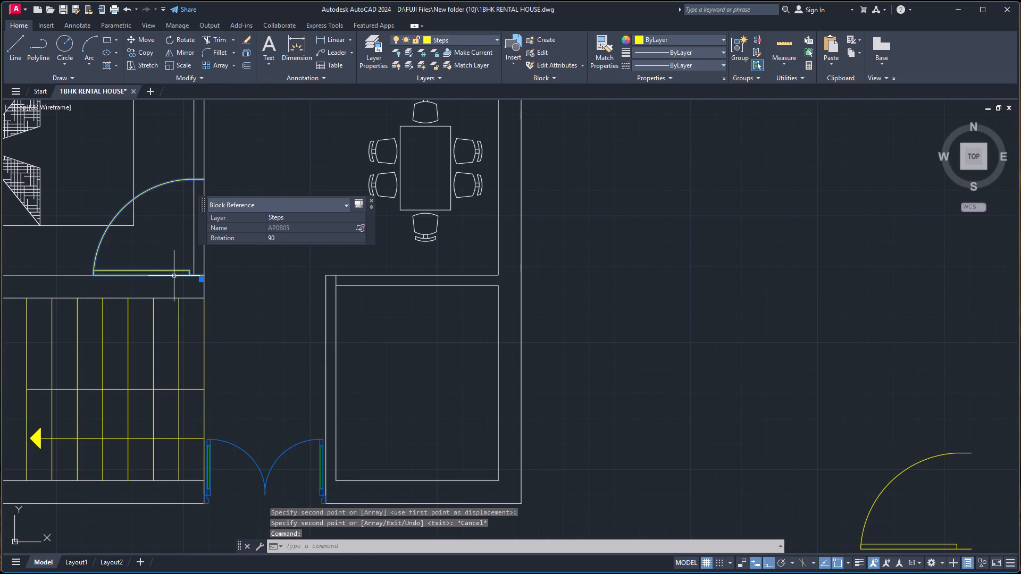
key("s")
key("c")
key("Return")
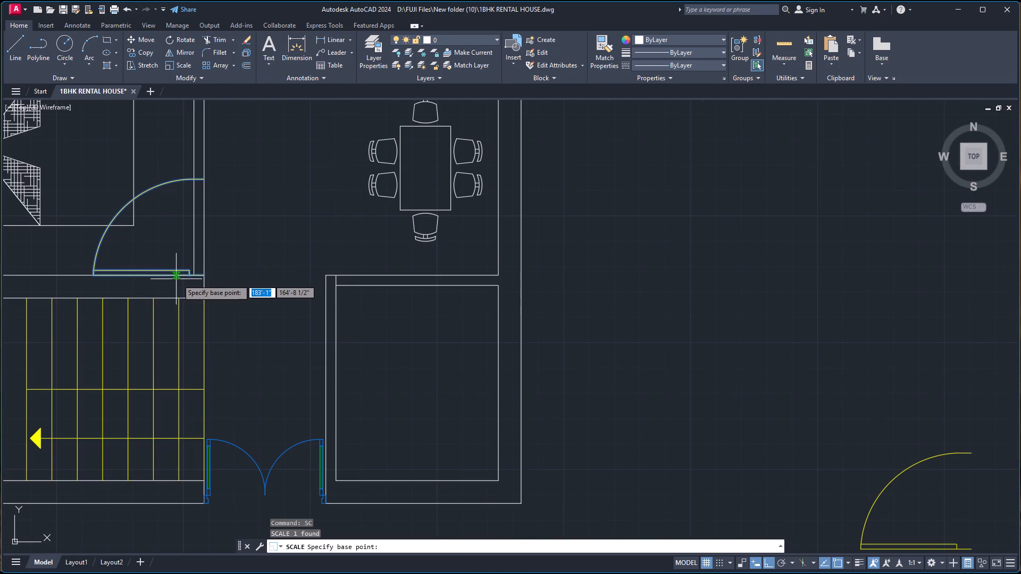
scroll(211, 288, "up", 3)
left_click(170, 235)
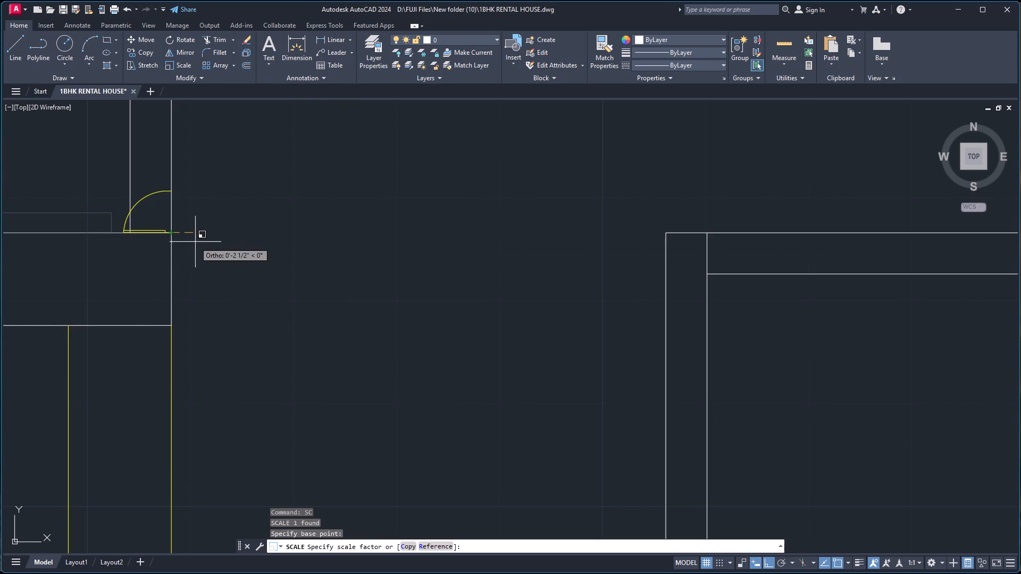
left_click(276, 250)
scroll(276, 250, "down", 4)
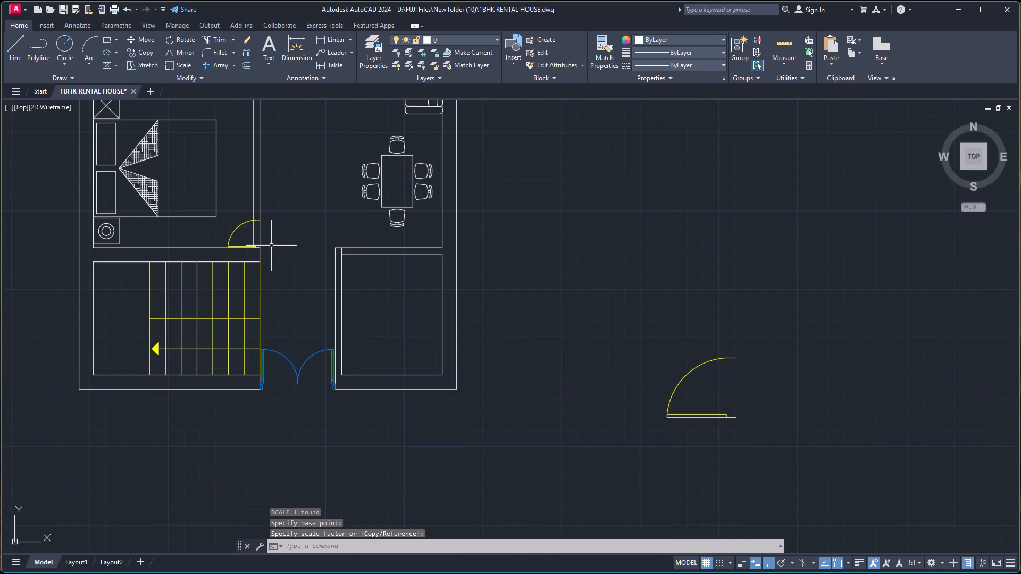
scroll(304, 214, "down", 2)
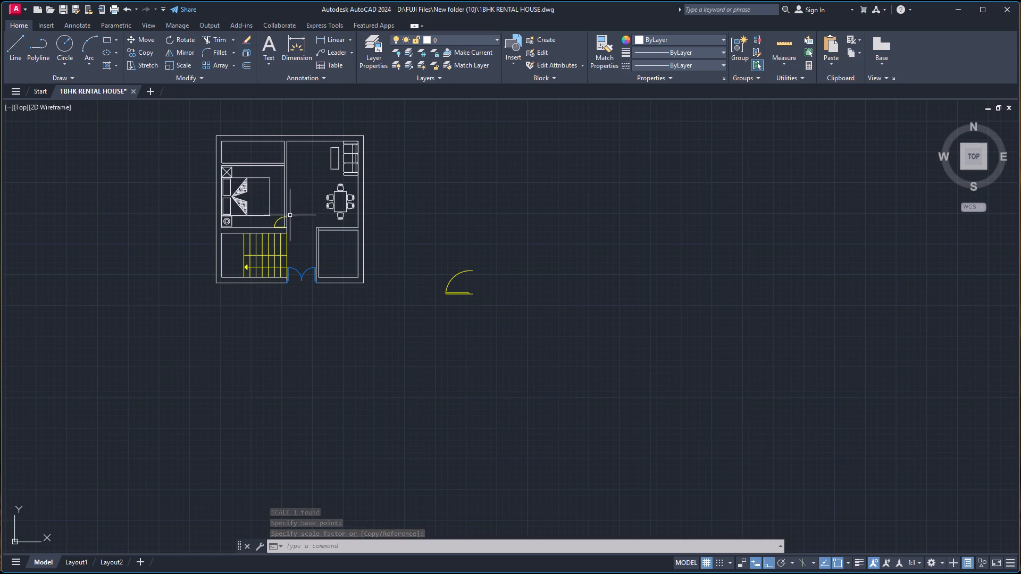
Scale the bedroom door up by eye about its baseline's east endpoint so it reaches farther into the bedroom.
scroll(277, 215, "up", 5)
left_click(274, 287)
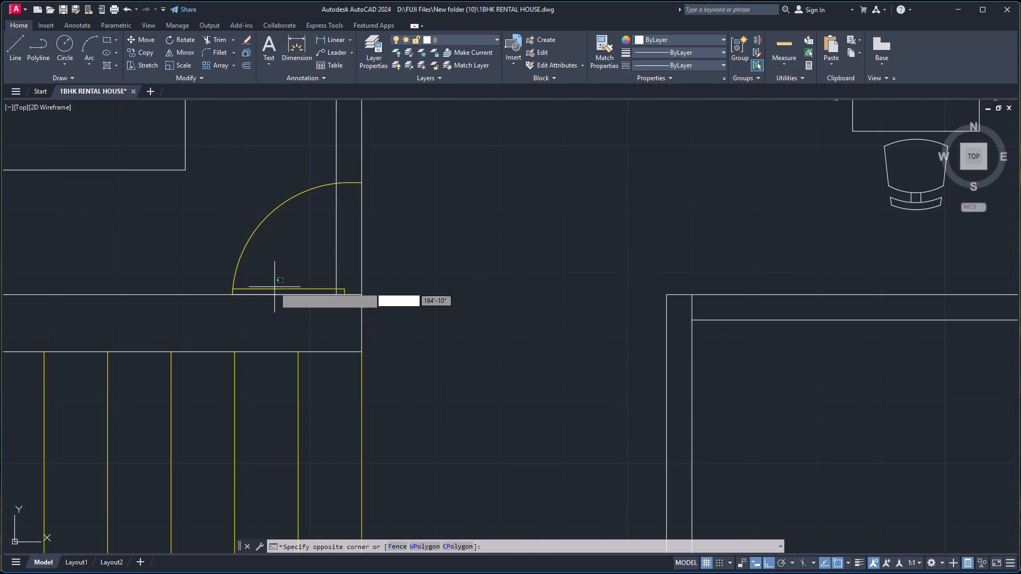
left_click(278, 291)
left_click(280, 288)
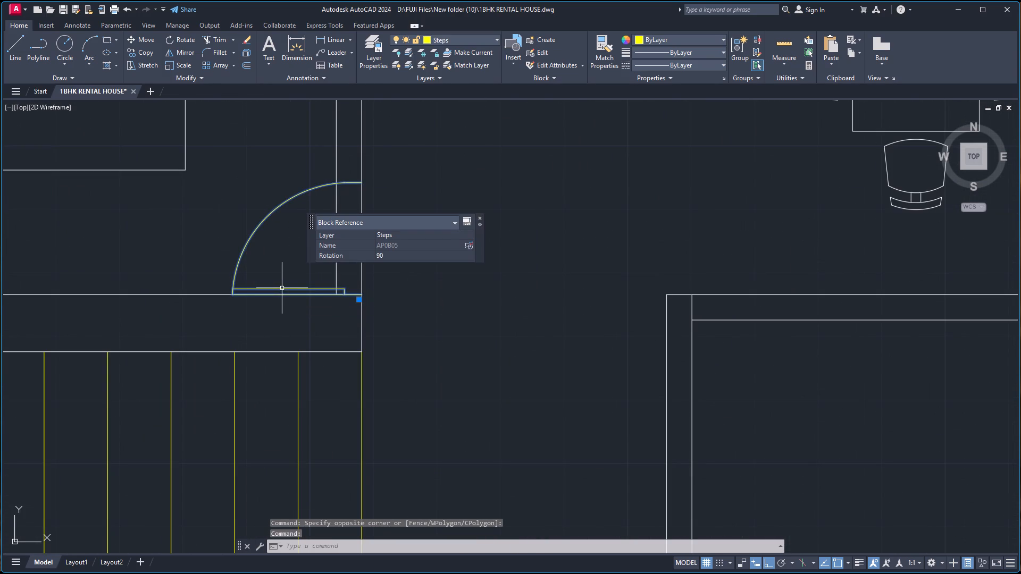
key("s")
key("c")
key("Return")
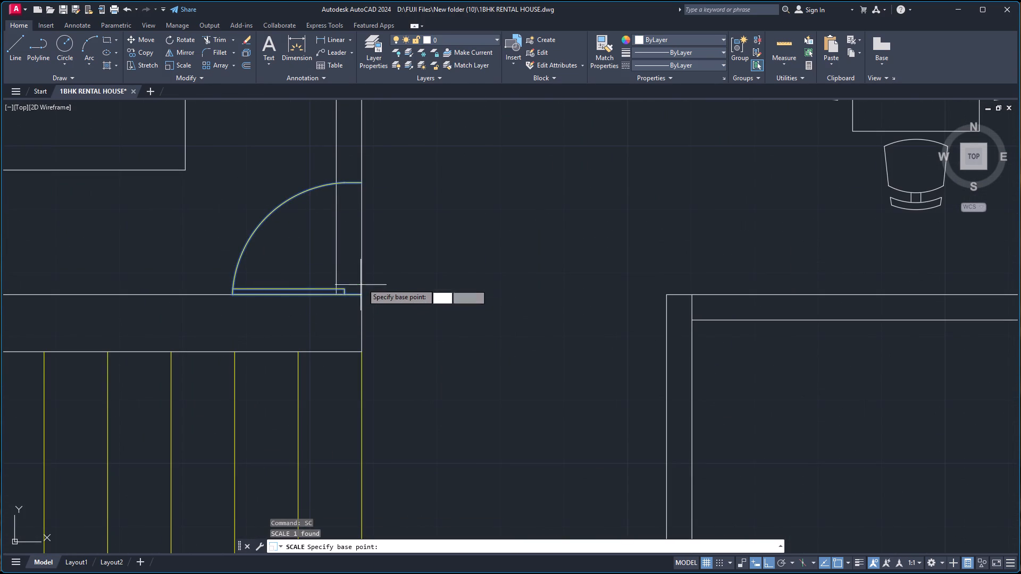
scroll(362, 283, "up", 3)
left_click(354, 325)
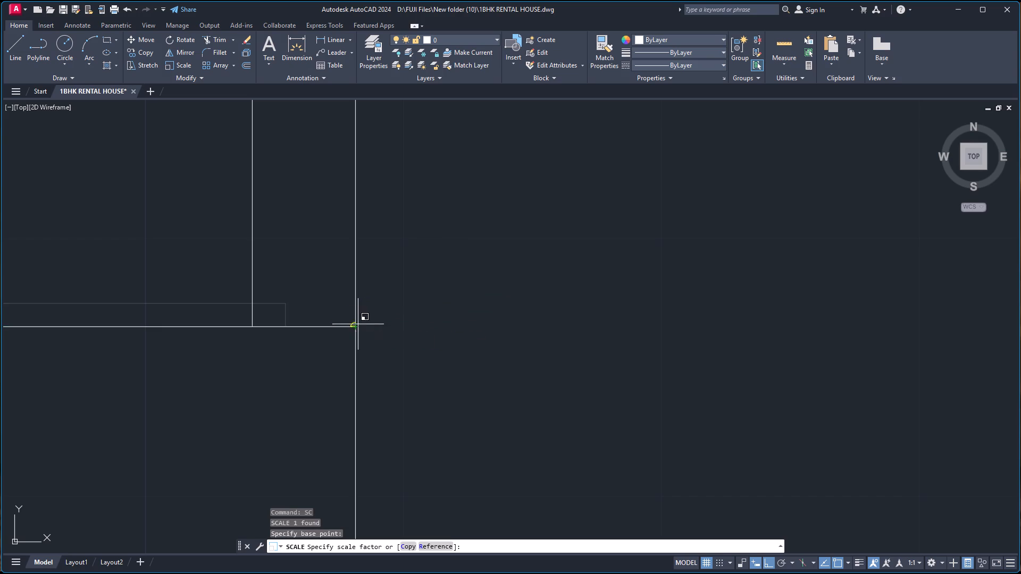
scroll(545, 336, "down", 4)
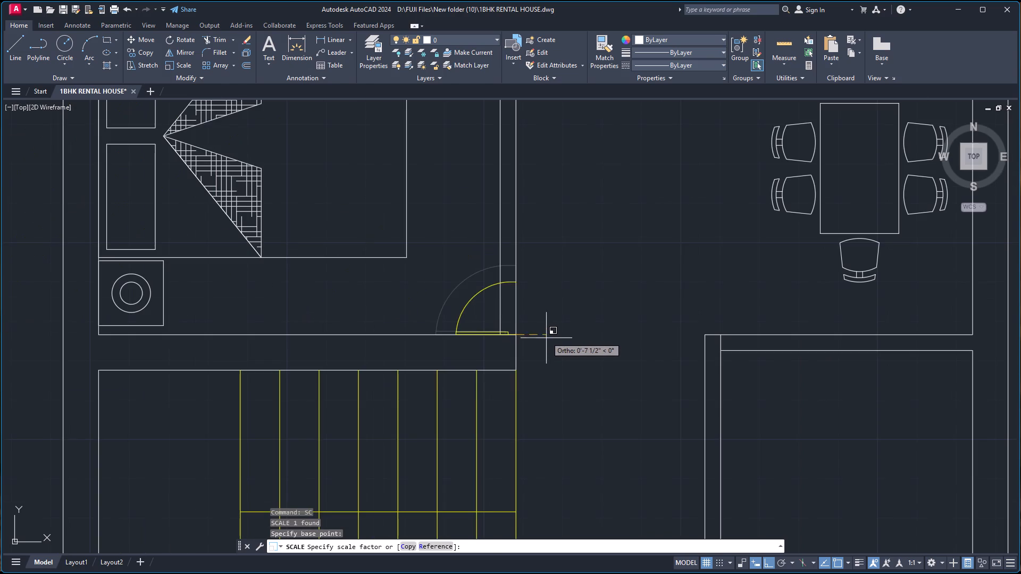
left_click(582, 344)
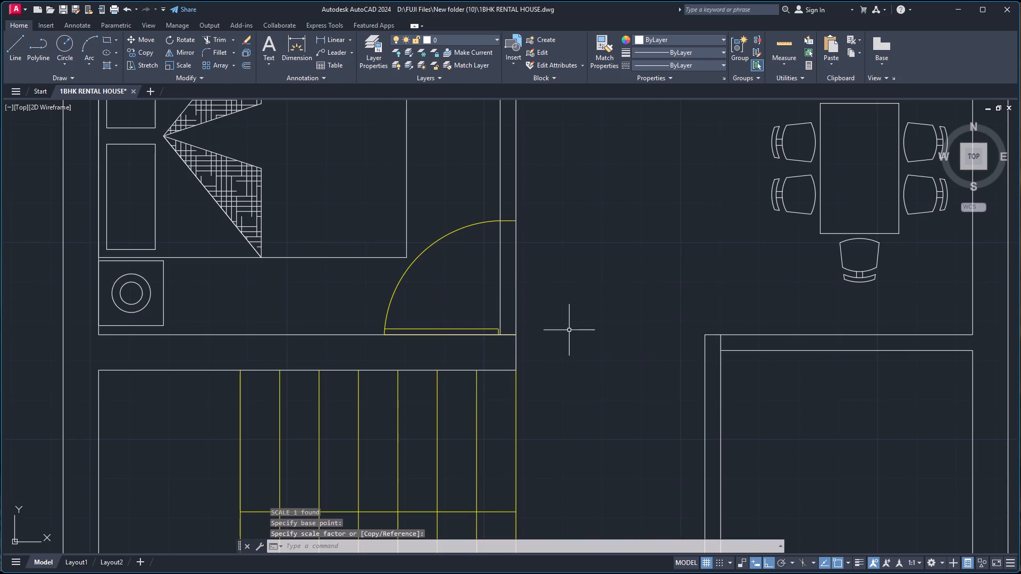
Mirror the bedroom door eastward across a vertical line in the hall, keeping the original door.
scroll(537, 318, "down", 3)
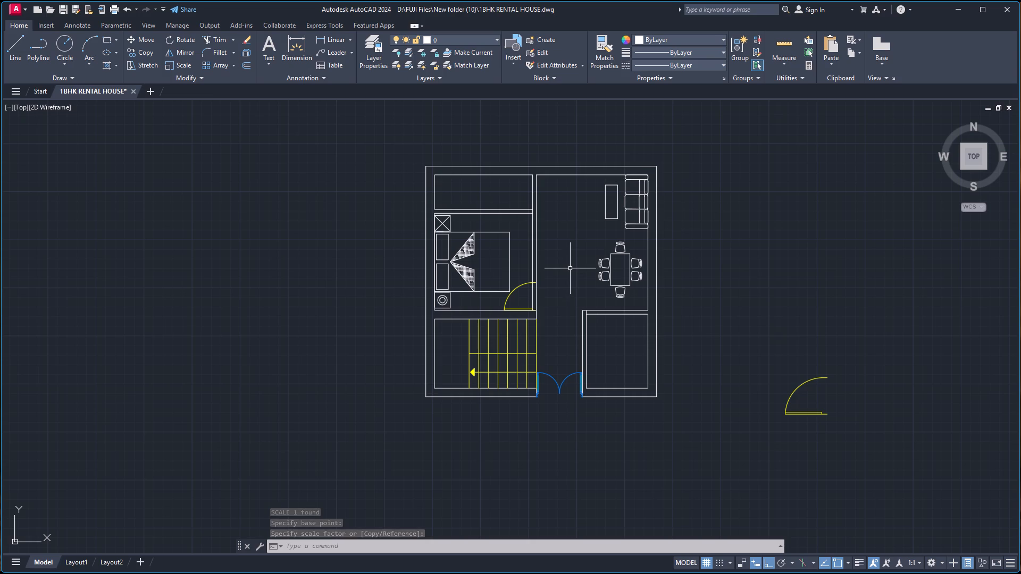
left_click(523, 310)
key("m")
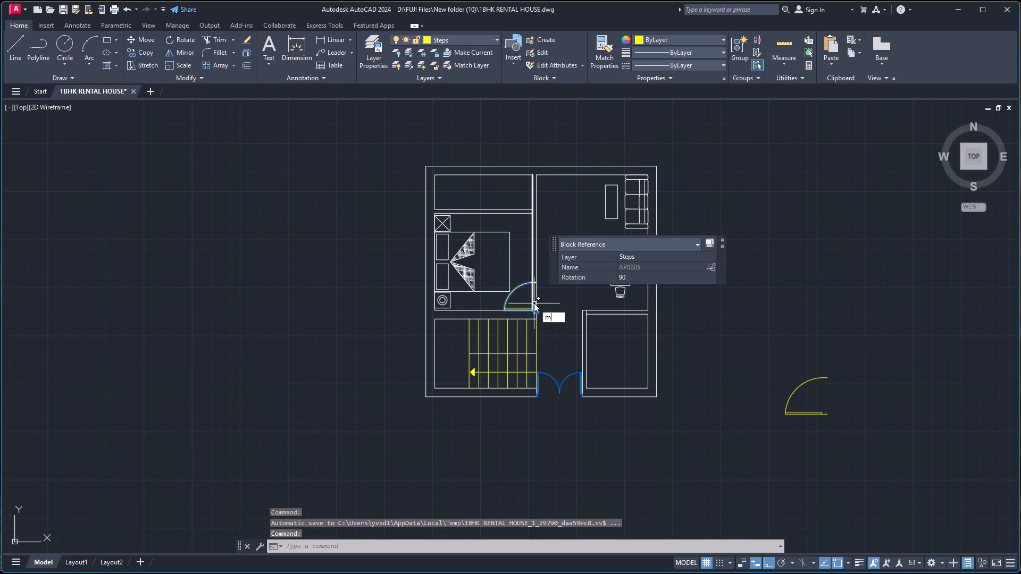
key("i")
key("Return")
left_click(555, 313)
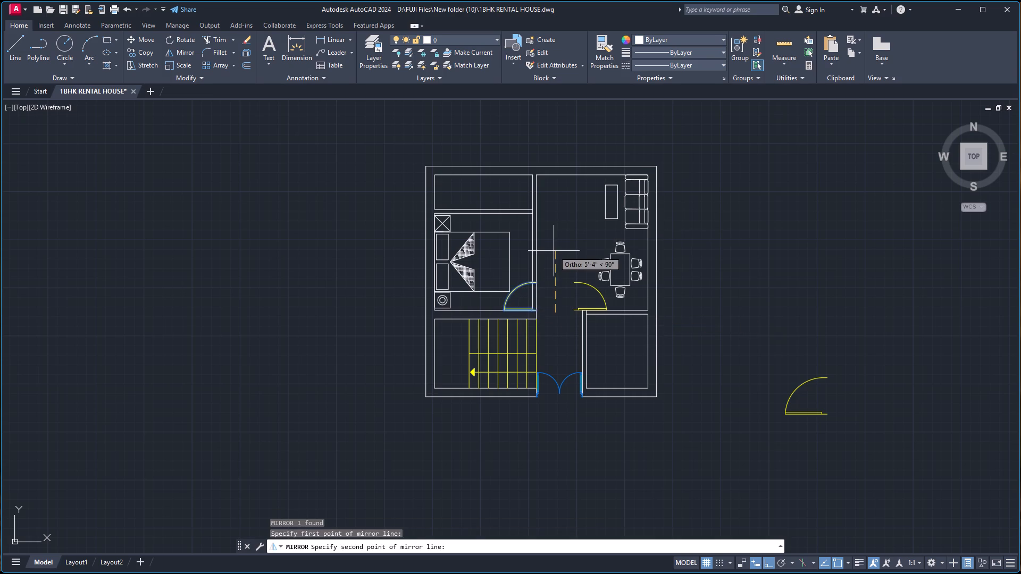
left_click(554, 251)
left_click_drag(582, 286, 556, 255)
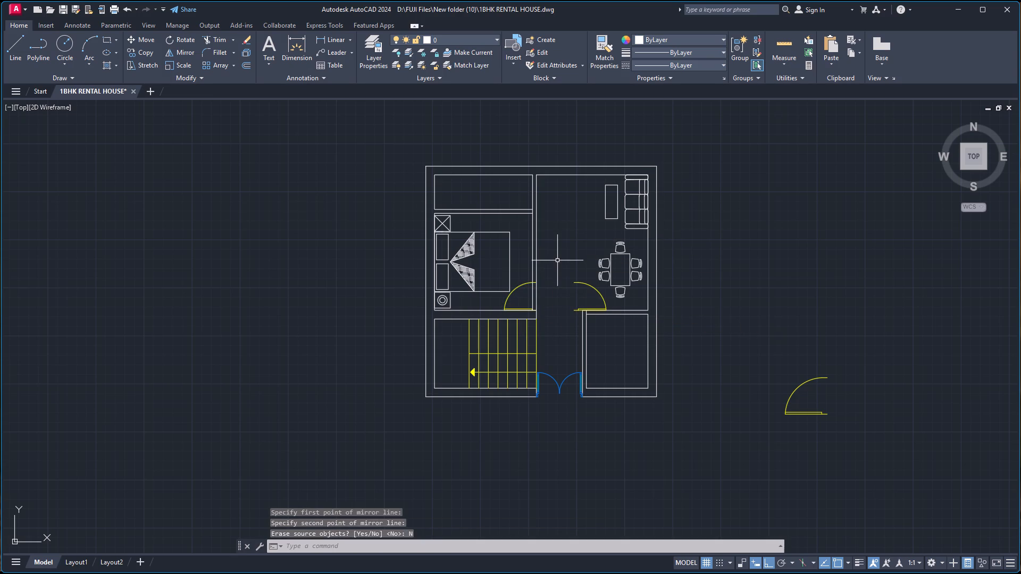
Rotate the mirrored door in the hall 90° counterclockwise about its baseline's west endpoint.
scroll(569, 303, "up", 2)
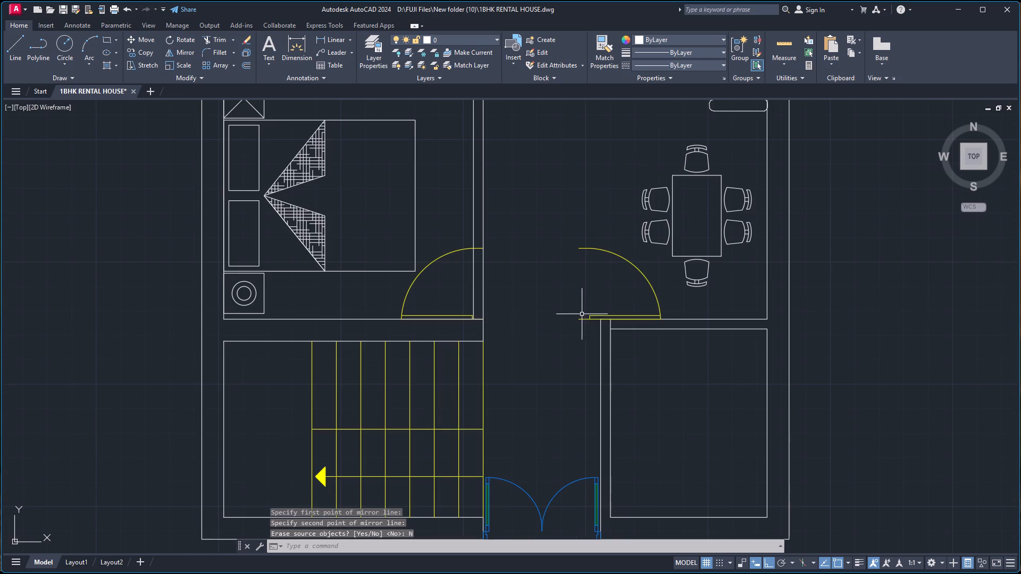
left_click(580, 319)
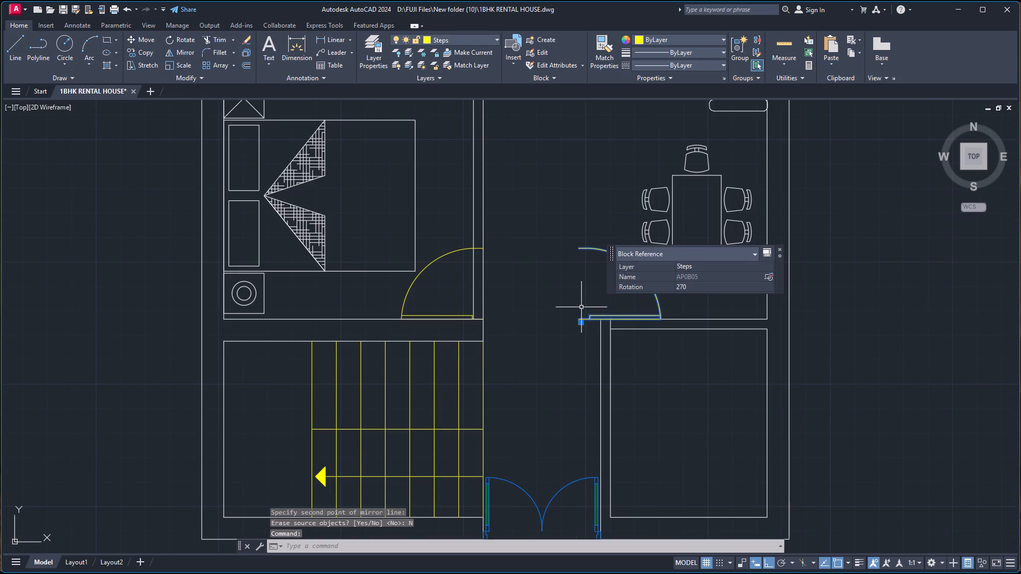
key("r")
key("o")
key("Return")
scroll(588, 311, "up", 2)
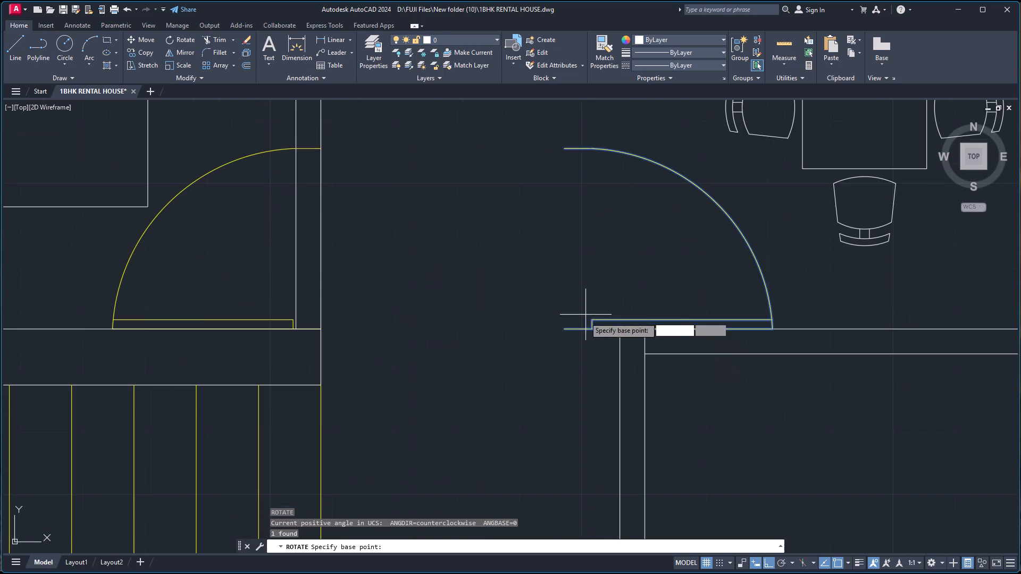
left_click(566, 328)
left_click(569, 266)
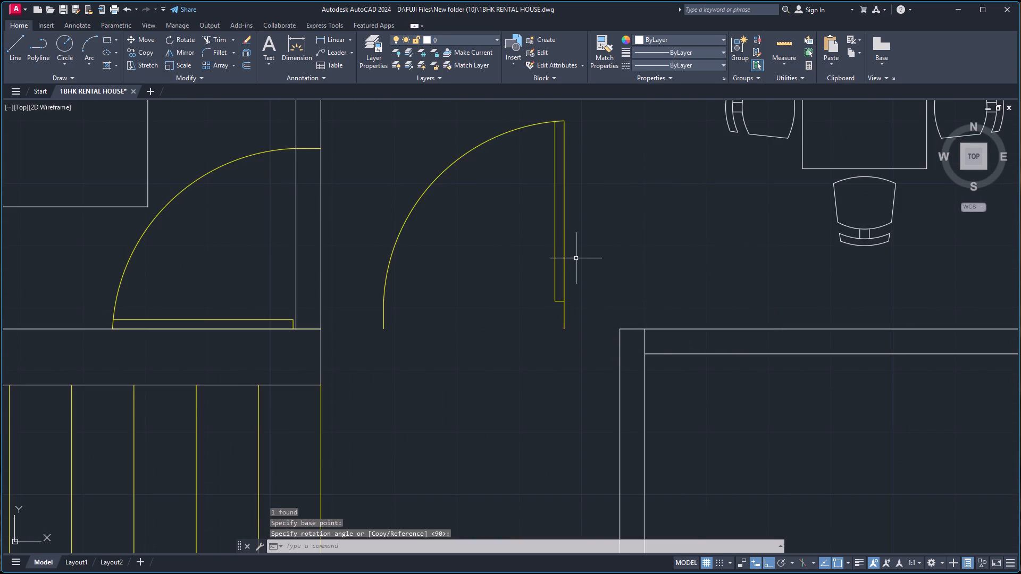
Copy the rotated hall door from its leaf side's south endpoint to the bedroom's northeast corner, so it opens into the northwest room.
scroll(575, 258, "down", 2)
left_click(571, 281)
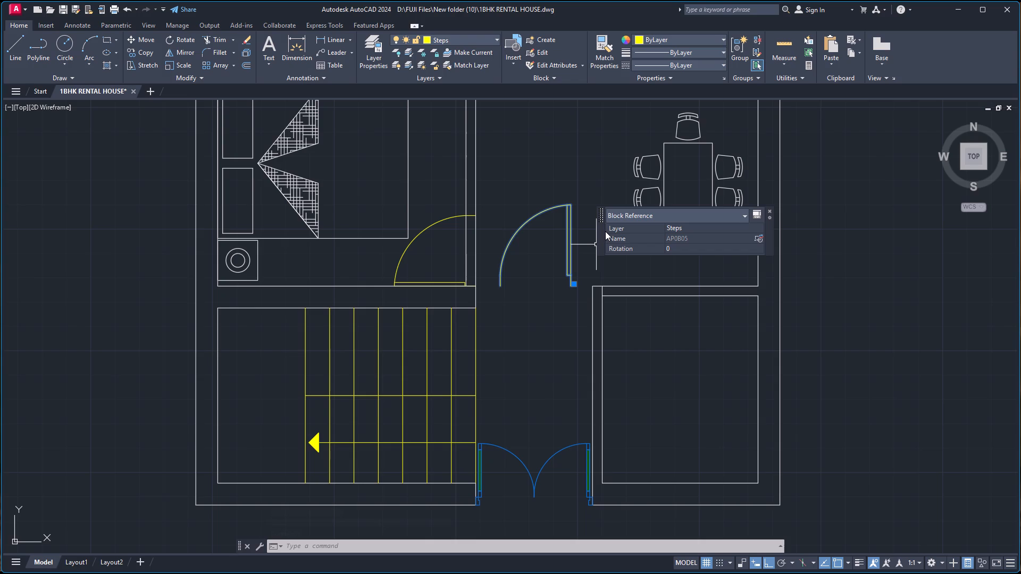
type("co")
key("Return")
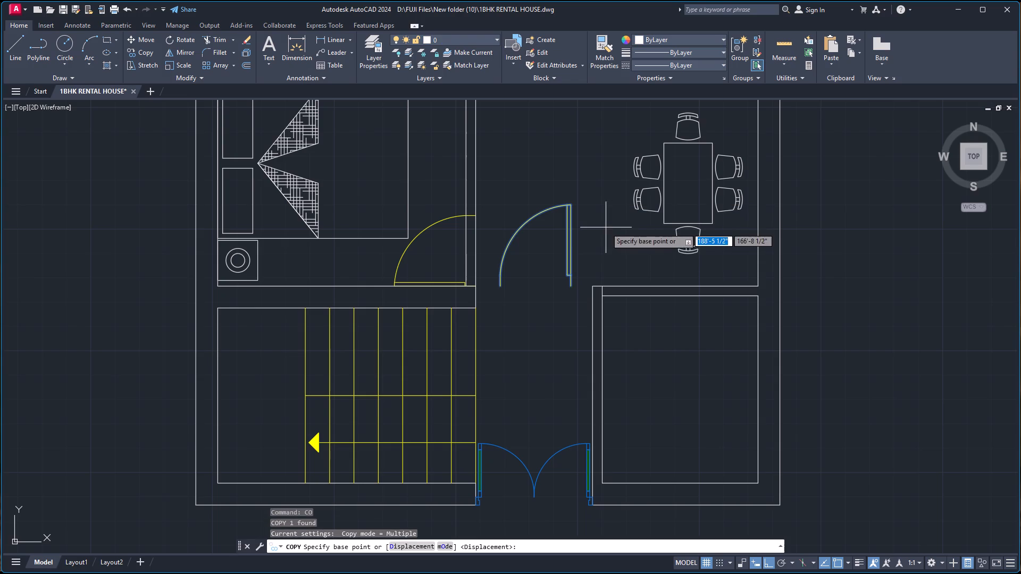
scroll(582, 275, "up", 3)
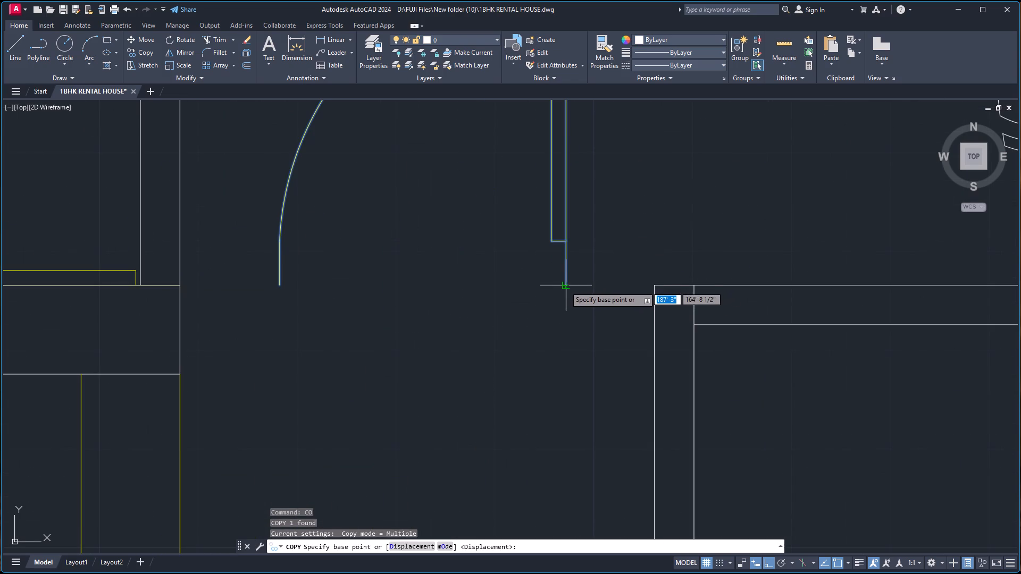
left_click(565, 286)
scroll(480, 252, "down", 5)
scroll(311, 224, "down", 1)
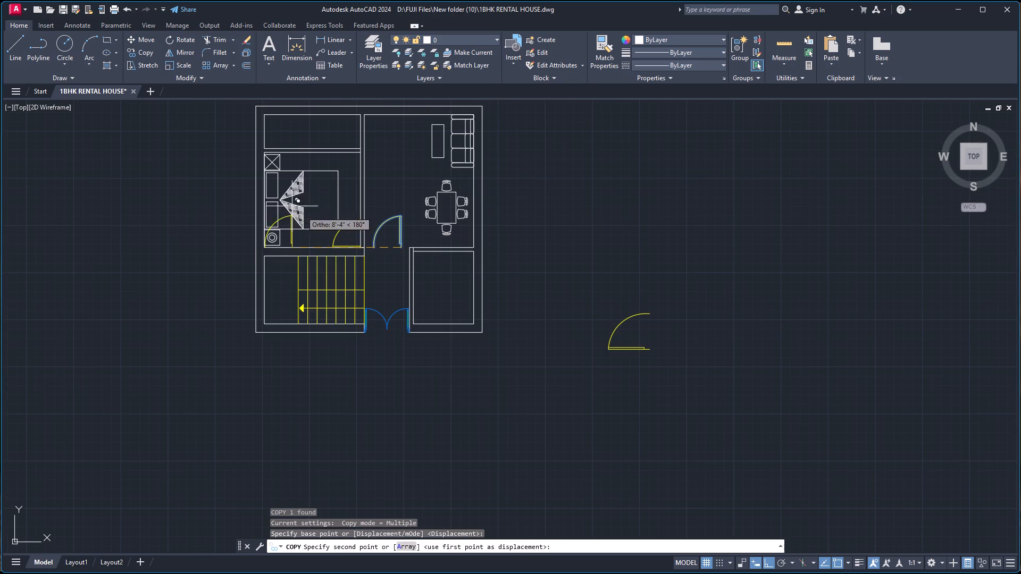
scroll(316, 141, "down", 2)
scroll(330, 144, "up", 3)
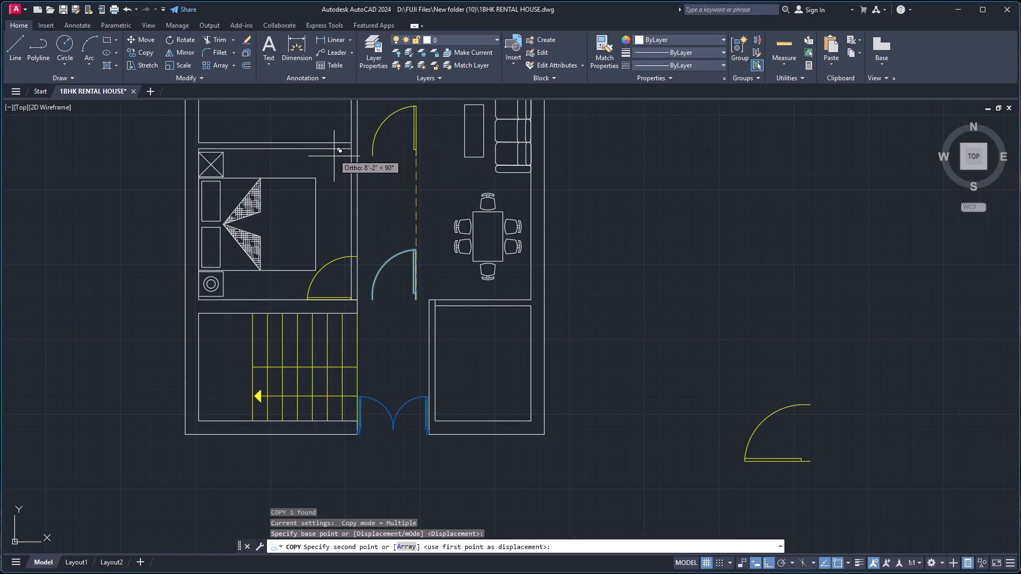
scroll(337, 153, "up", 3)
scroll(352, 136, "down", 5)
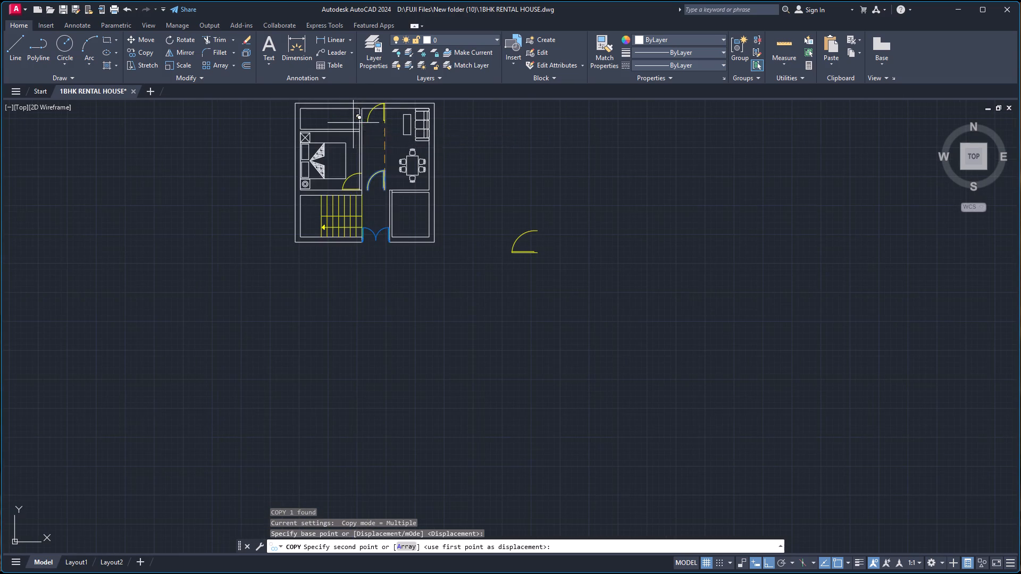
scroll(353, 123, "up", 5)
scroll(345, 140, "down", 5)
scroll(342, 128, "up", 4)
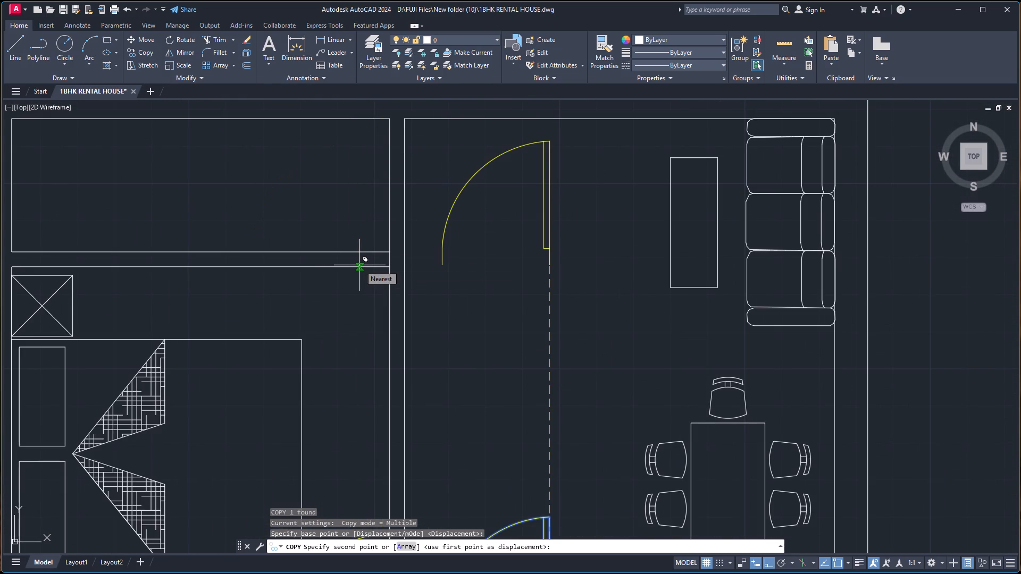
left_click(387, 266)
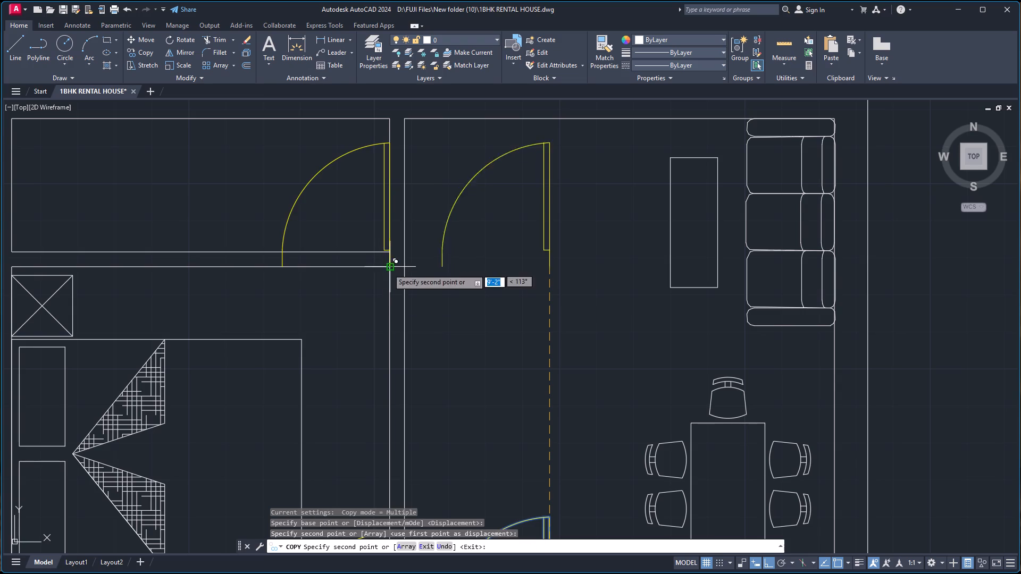
scroll(395, 283, "down", 3)
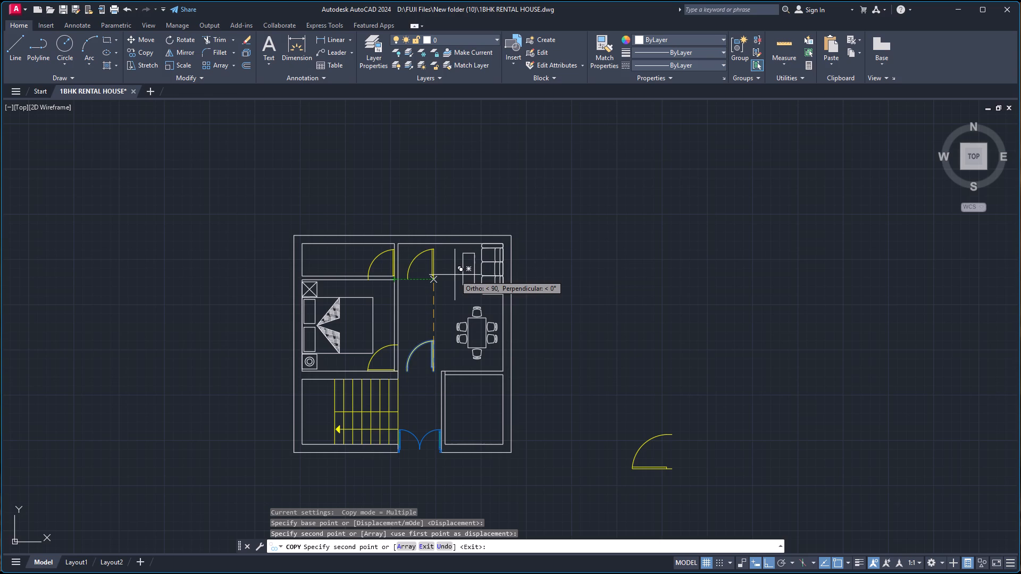
key("Escape")
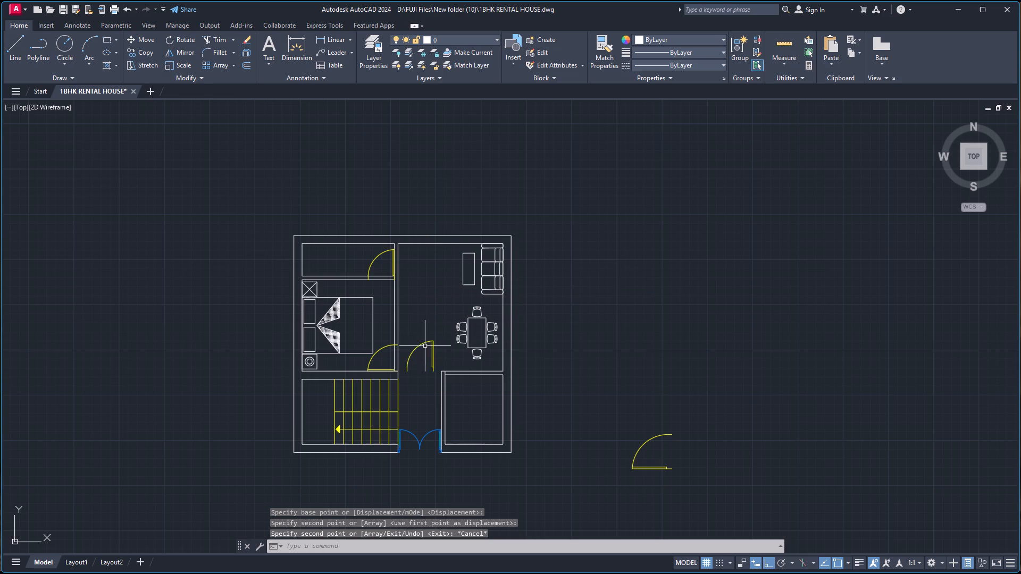
Mirror the hall door southward across a horizontal line just below it, and delete the original.
left_click(432, 343)
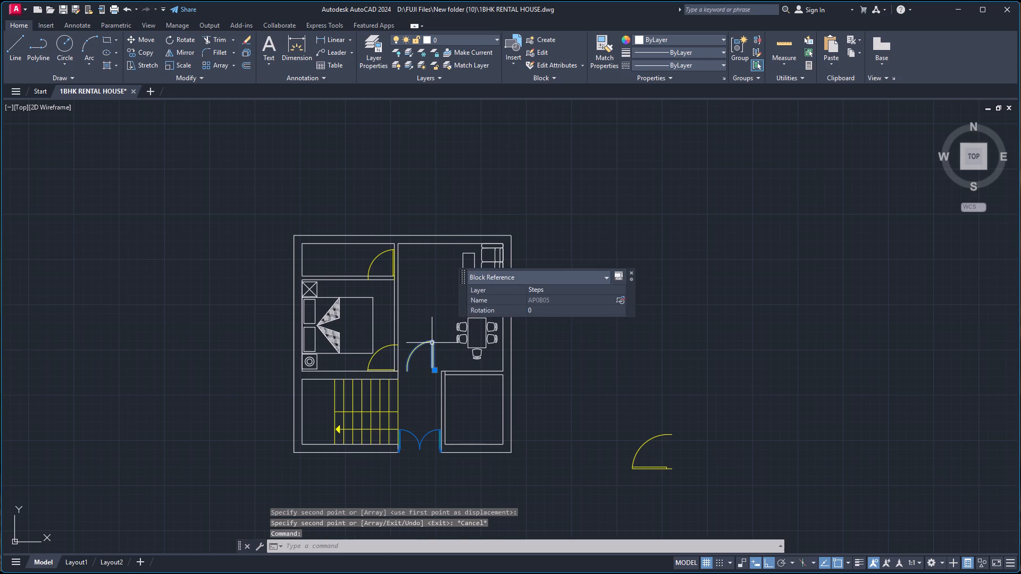
key("m")
key("i")
key("Return")
left_click(407, 379)
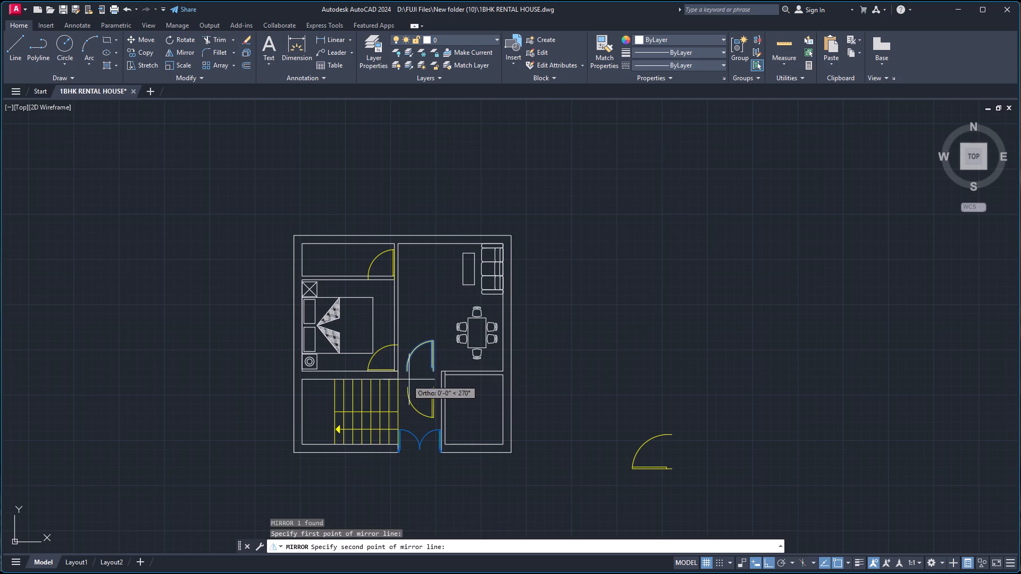
left_click(432, 379)
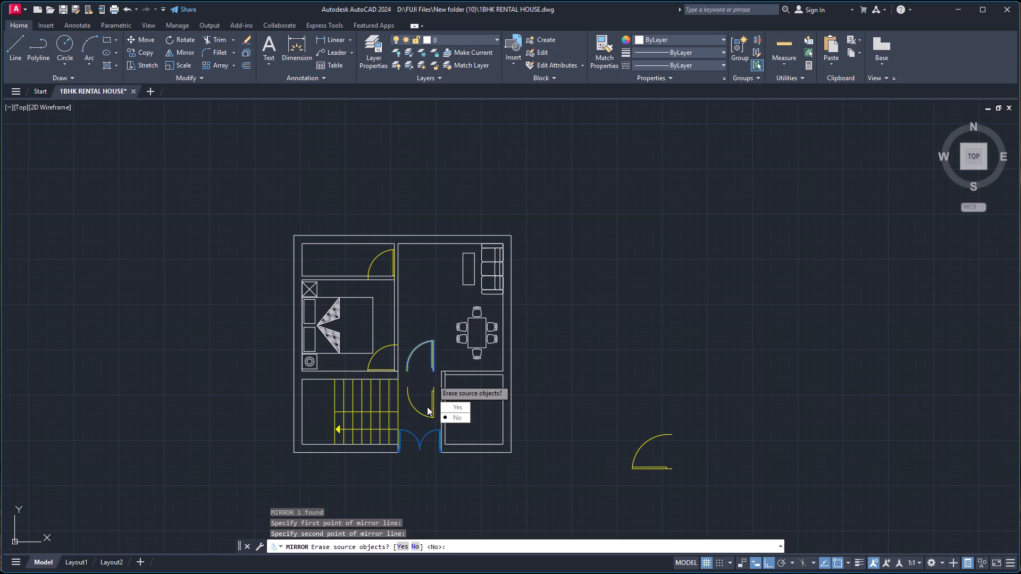
left_click_drag(455, 418, 432, 379)
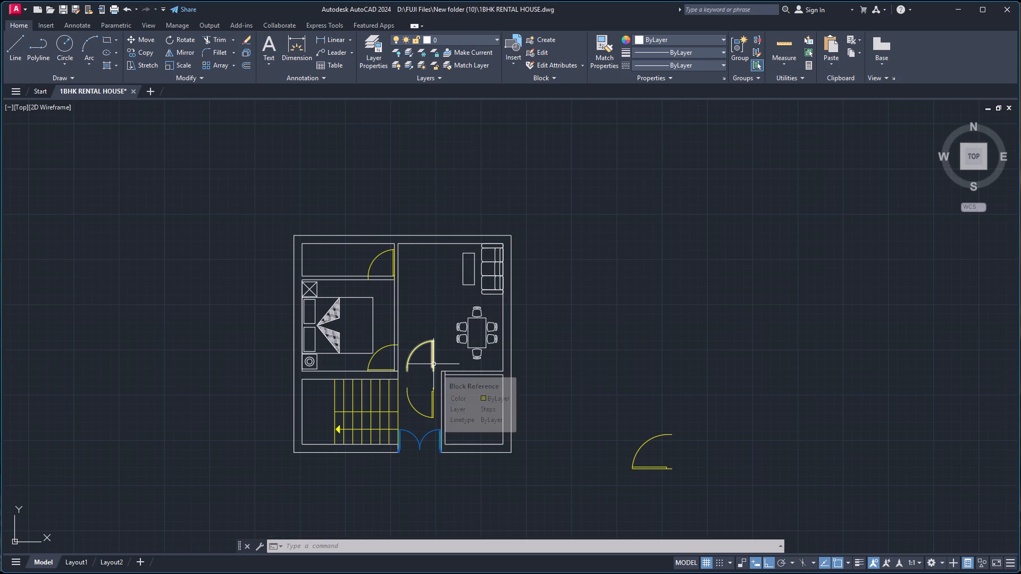
left_click(433, 364)
key("Delete")
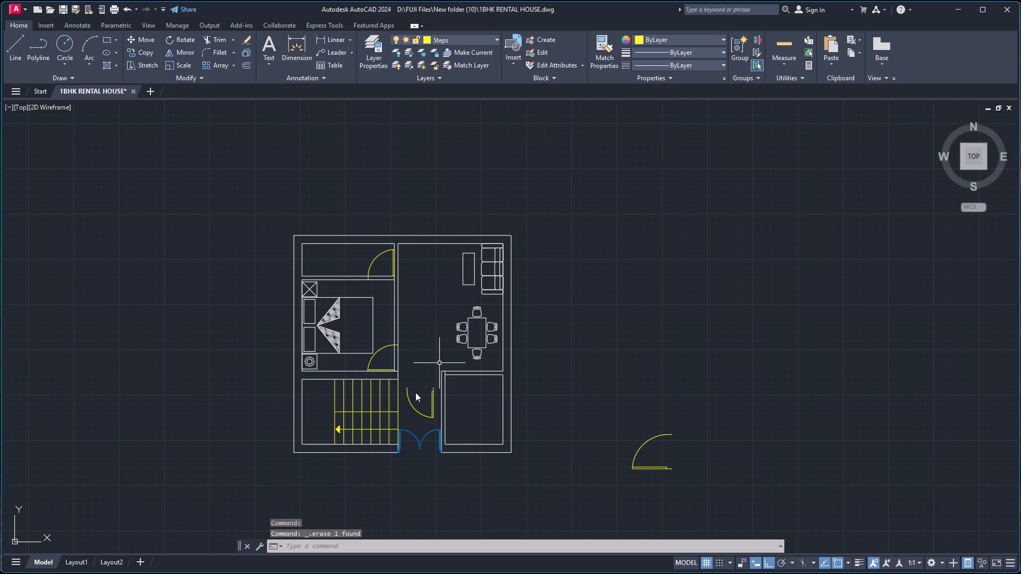
Mirror the south-swinging hall door eastward across a vertical line through the southeast room, and delete the original.
left_click(414, 406)
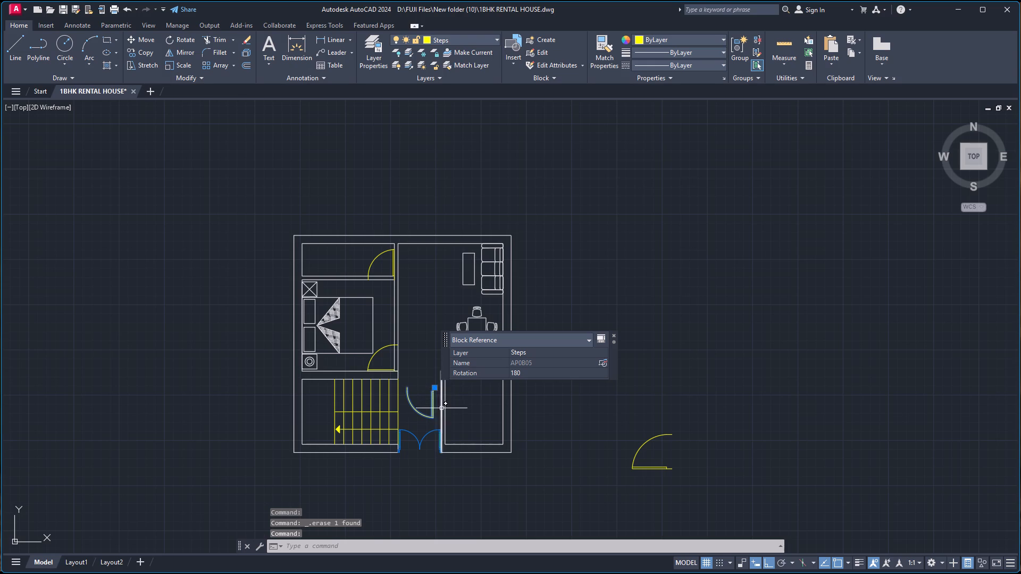
key("m")
key("i")
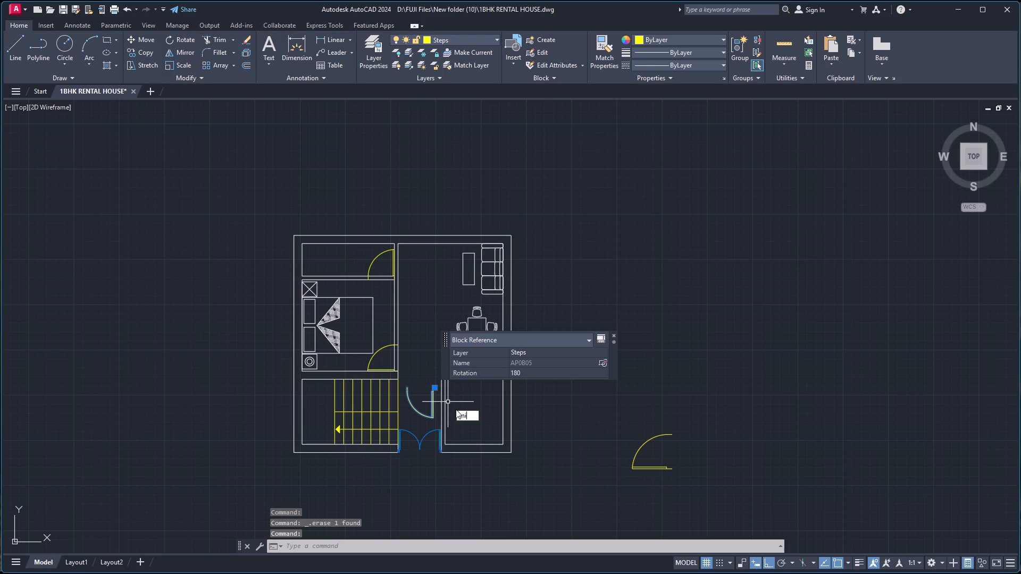
key("Return")
left_click(462, 420)
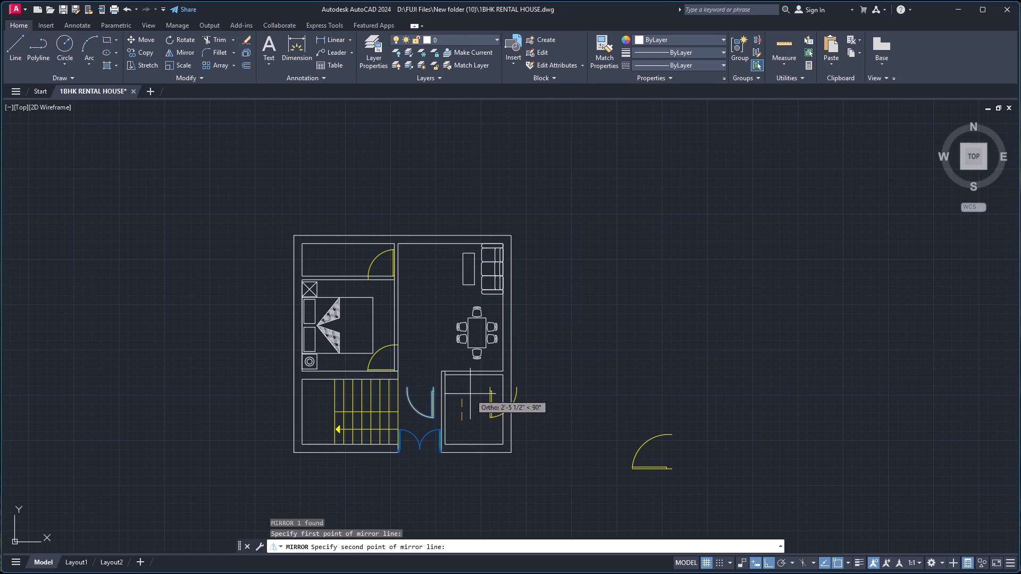
left_click(470, 394)
left_click_drag(483, 430, 470, 394)
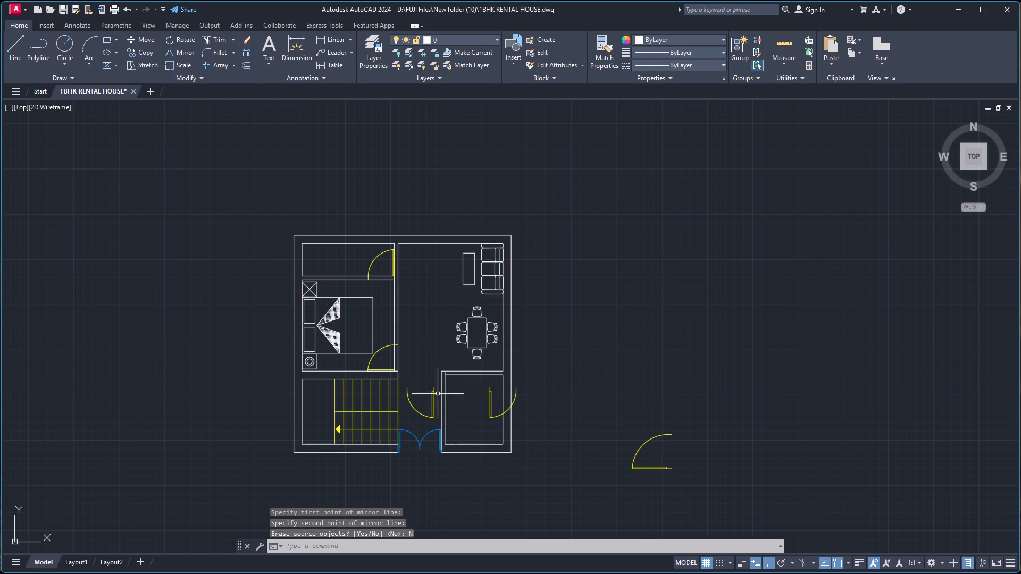
left_click(432, 397)
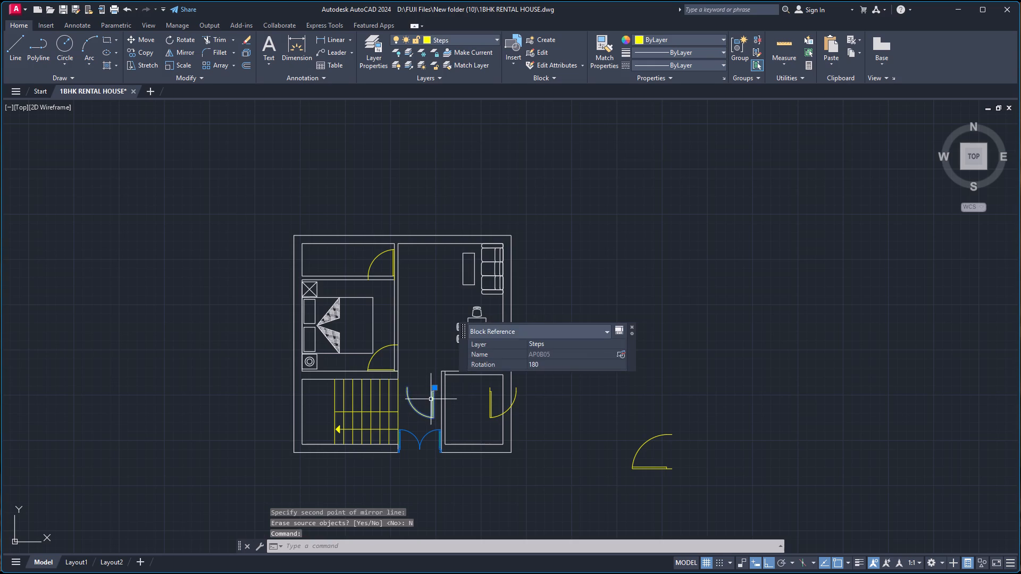
key("Delete")
Move the mirrored door by its leaf side's north endpoint to the southeast room's north wall, in line with its west wall's inner face.
scroll(491, 396, "up", 3)
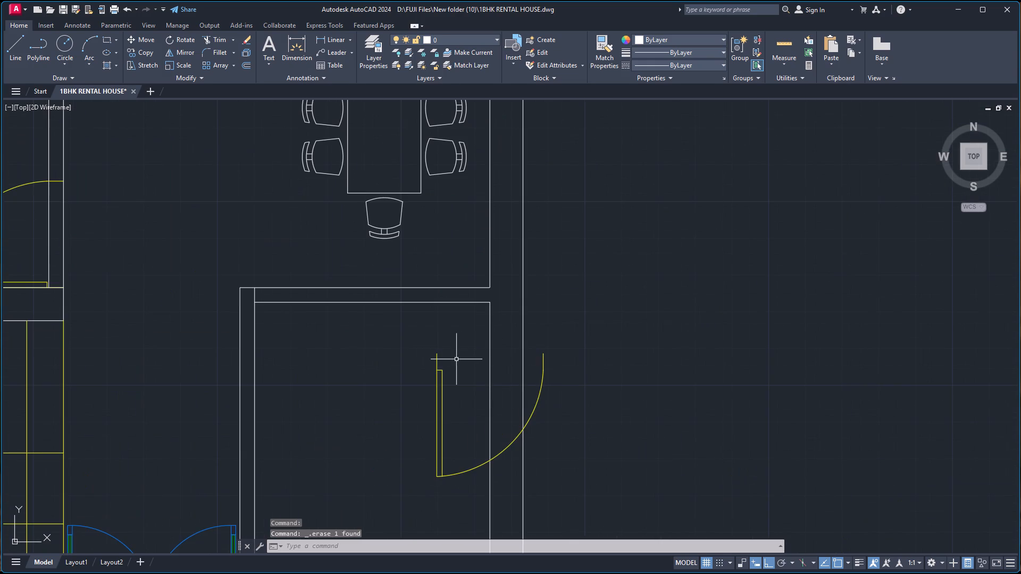
left_click(437, 353)
key("m")
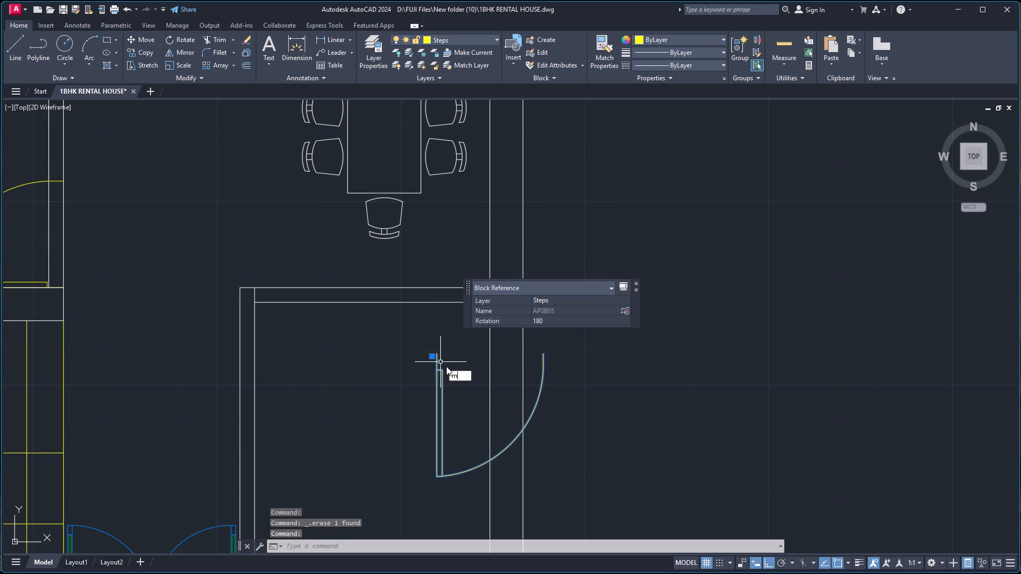
key("Return")
left_click(434, 353)
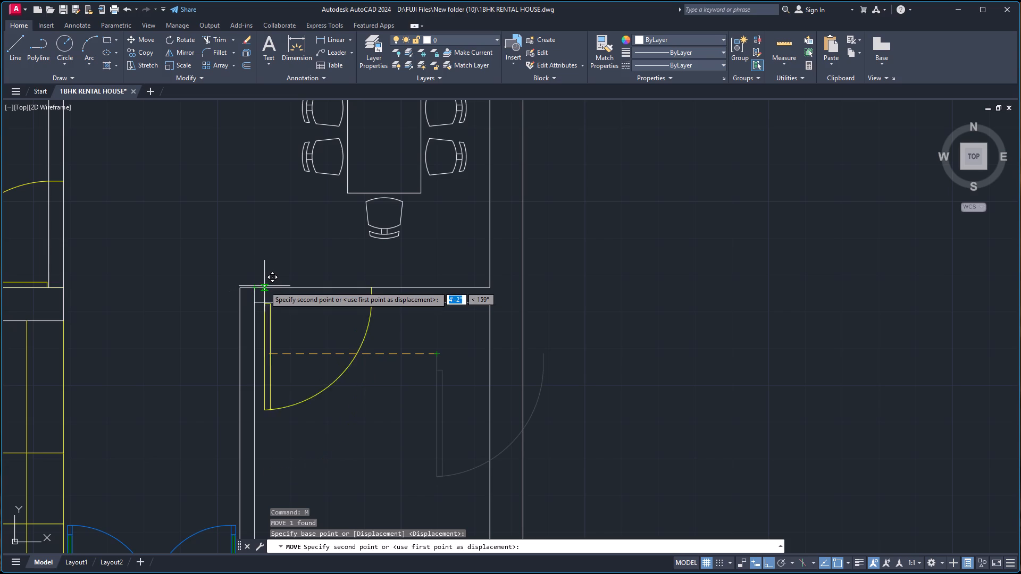
left_click(257, 287)
Delete the spare single-door block outside the plan to the east.
scroll(303, 315, "down", 2)
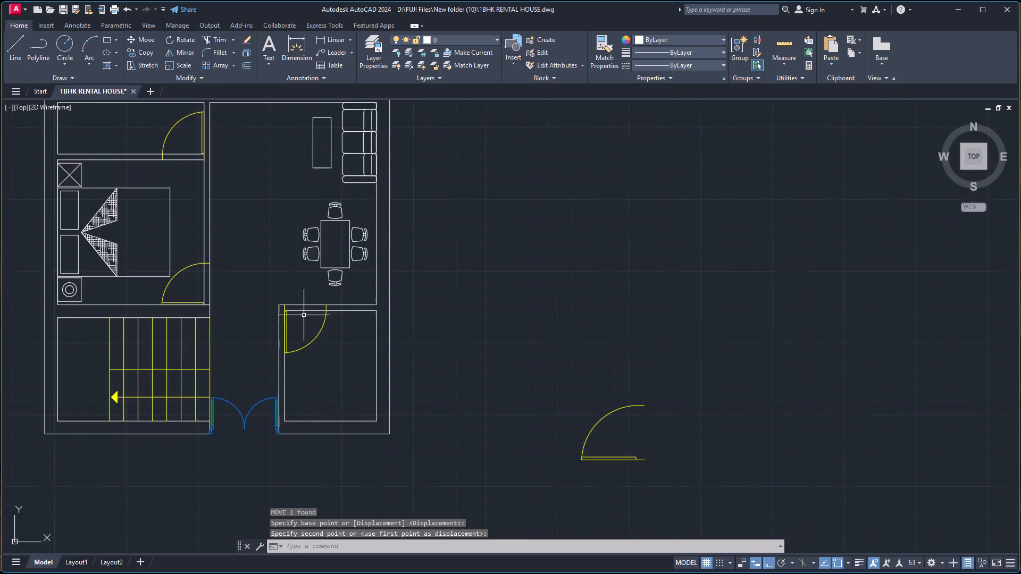
scroll(304, 315, "down", 2)
scroll(345, 284, "up", 1)
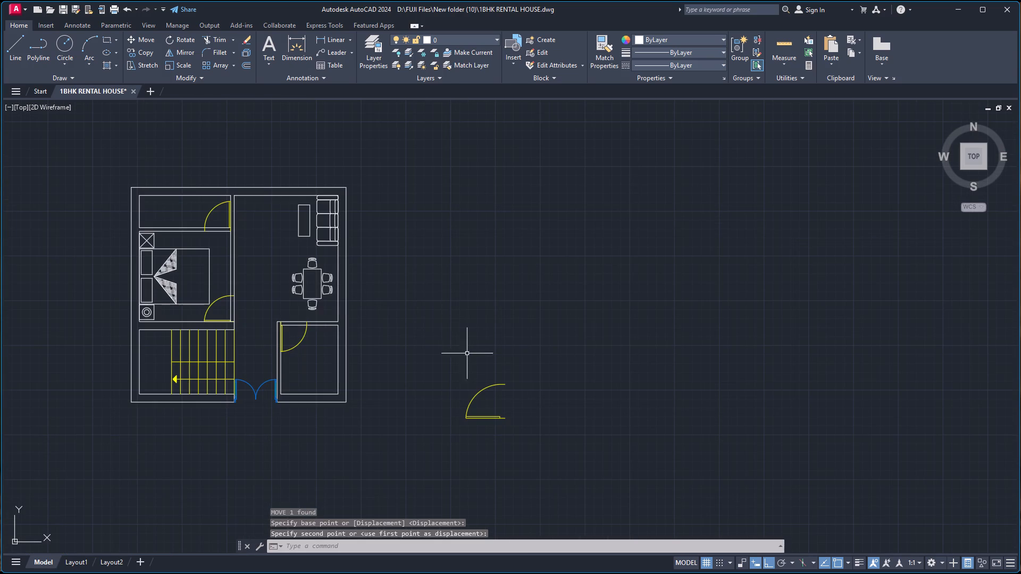
left_click(475, 395)
key("Delete")
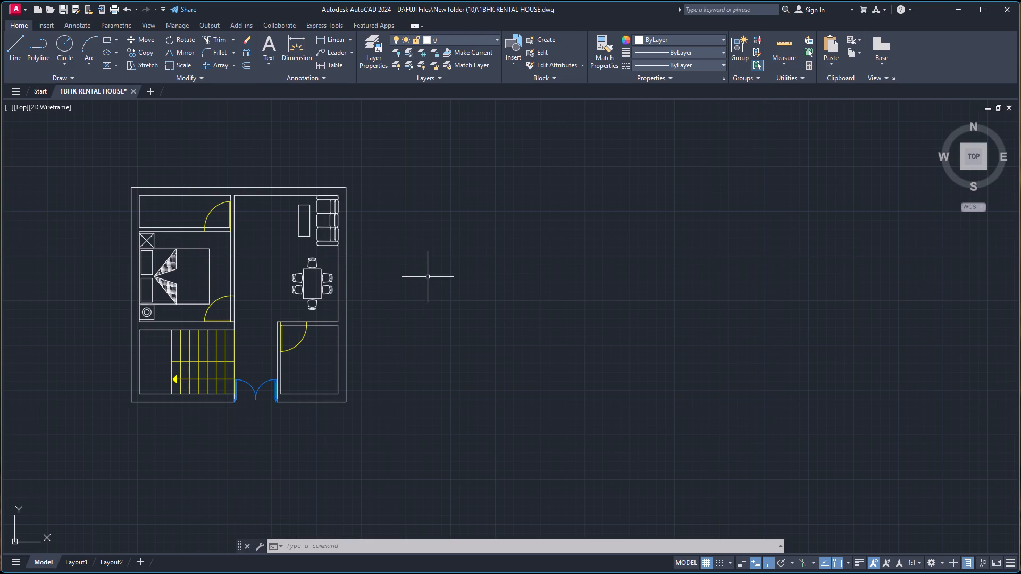
Trim the wall lines across the three single-door openings: the southeast room's north wall, the bedroom's east wall and the northwest room's south wall.
type("tr")
key("Return")
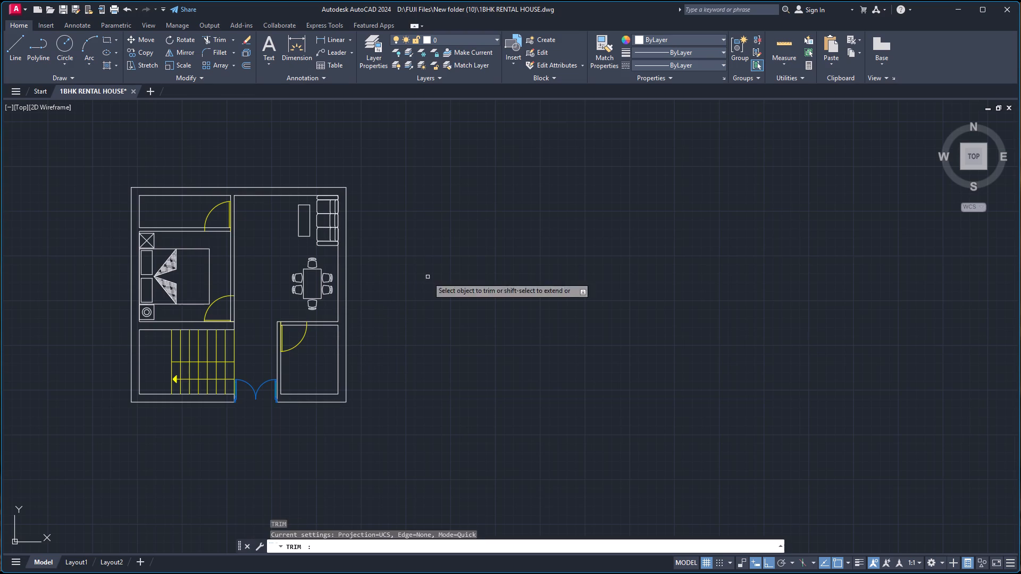
scroll(323, 316, "up", 2)
left_click(232, 317)
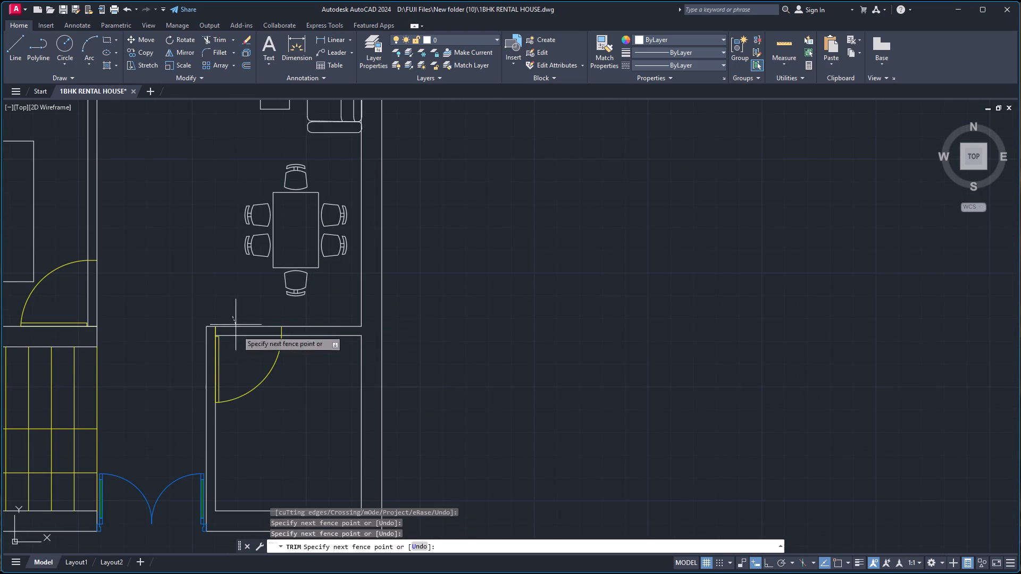
left_click(237, 352)
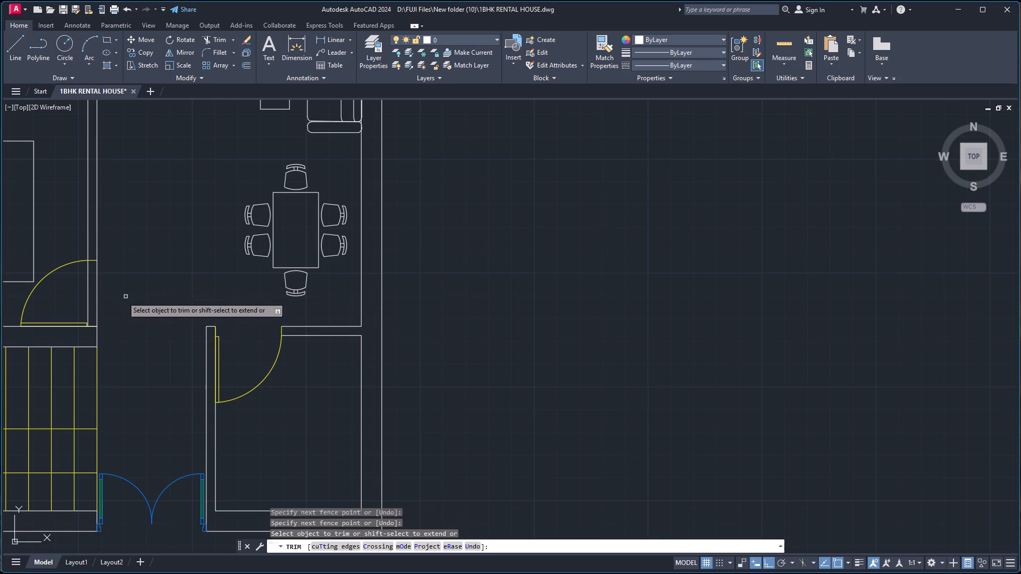
left_click(72, 298)
left_click(121, 300)
scroll(116, 268, "down", 3)
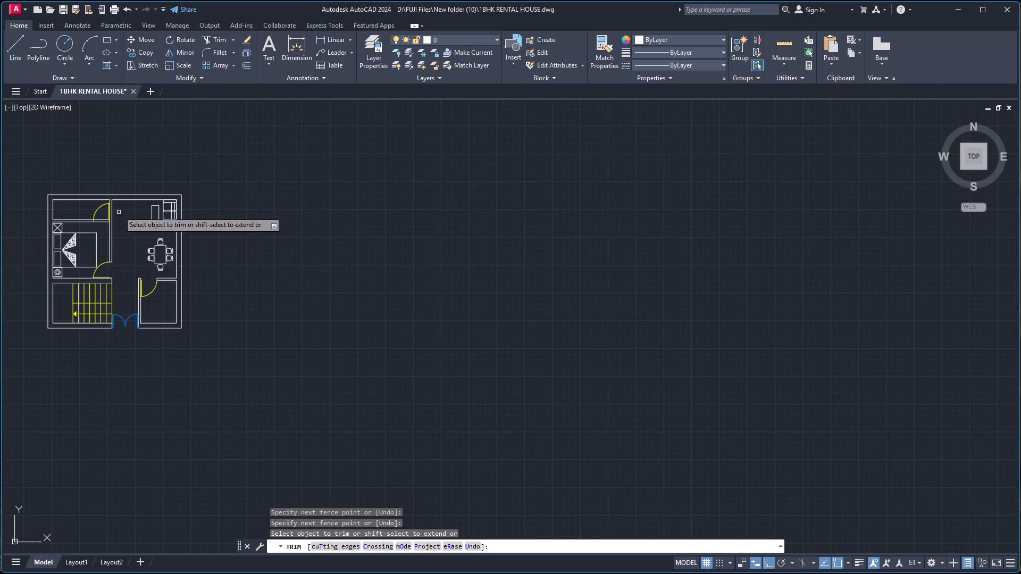
scroll(119, 208, "up", 2)
left_click(77, 226)
left_click(73, 284)
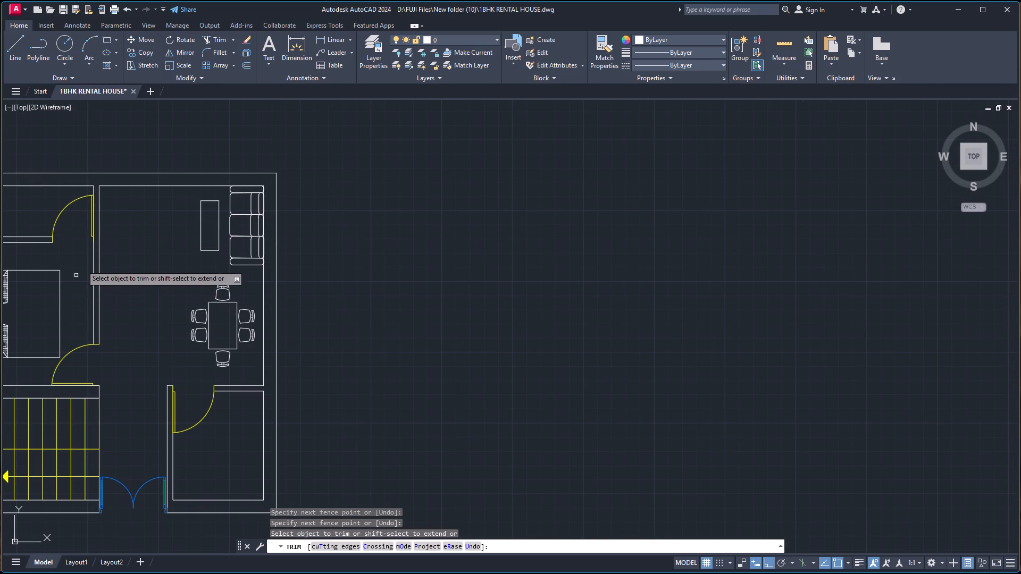
scroll(93, 248, "down", 3)
scroll(99, 259, "up", 2)
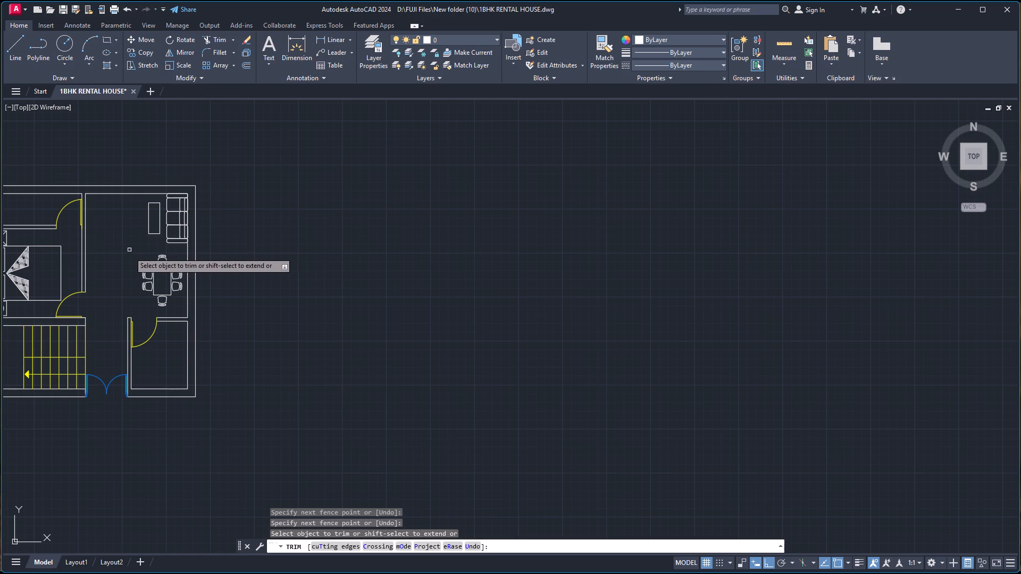
Create a new layer with the default name and white color.
left_click(367, 45)
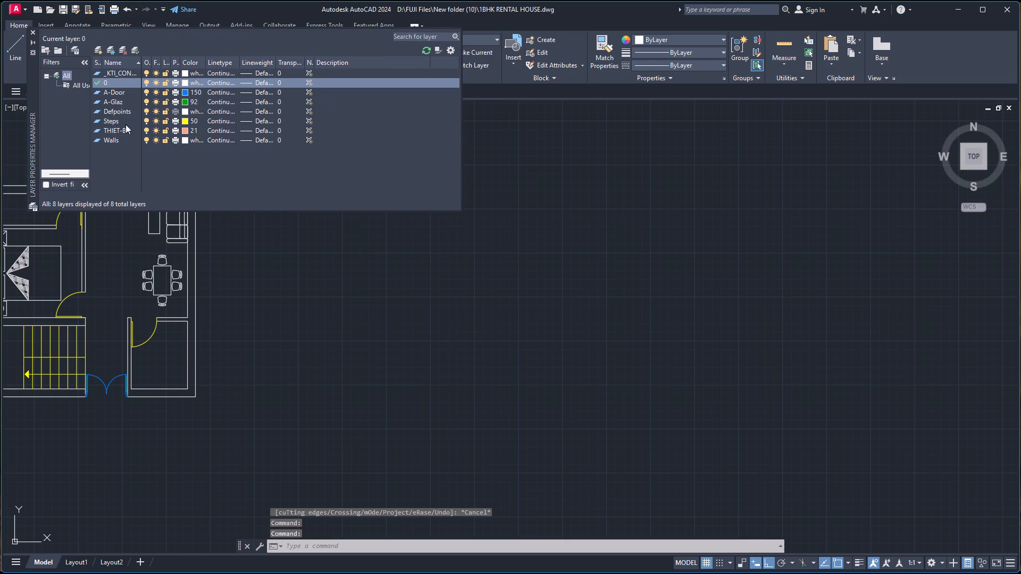
left_click(97, 49)
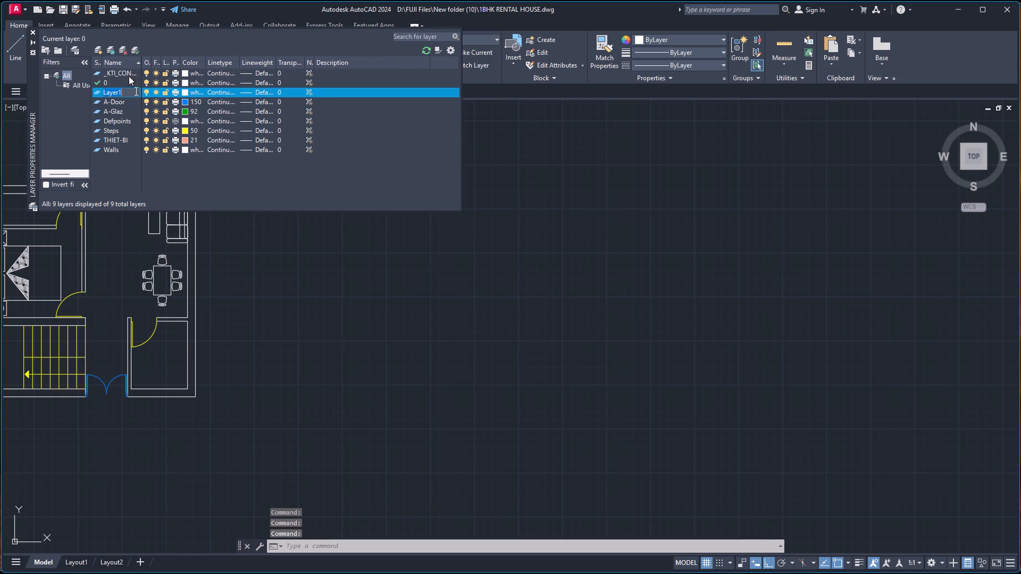
left_click(124, 98)
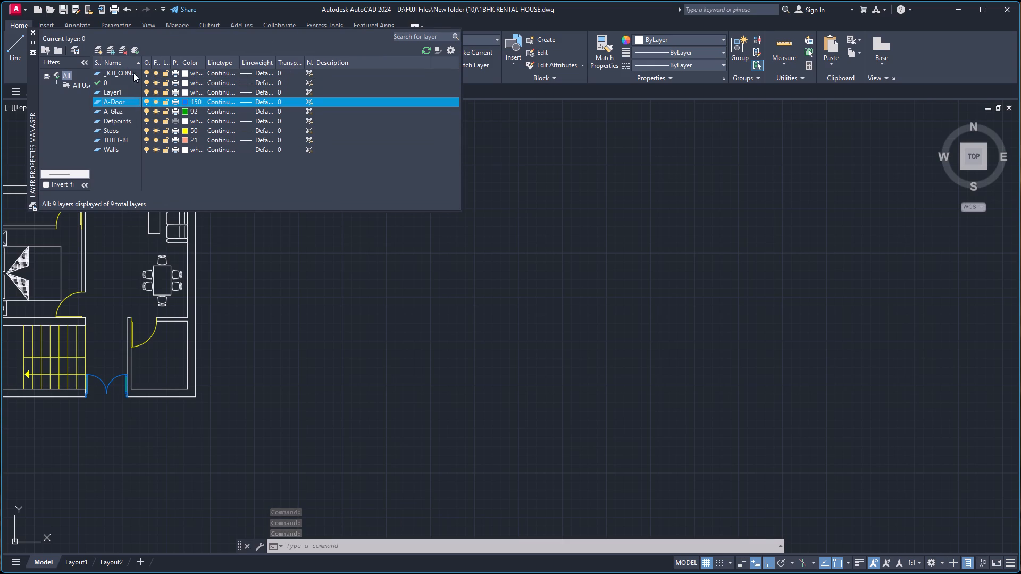
Make the A-Door layer current and rename it as Door.
double_click(126, 102)
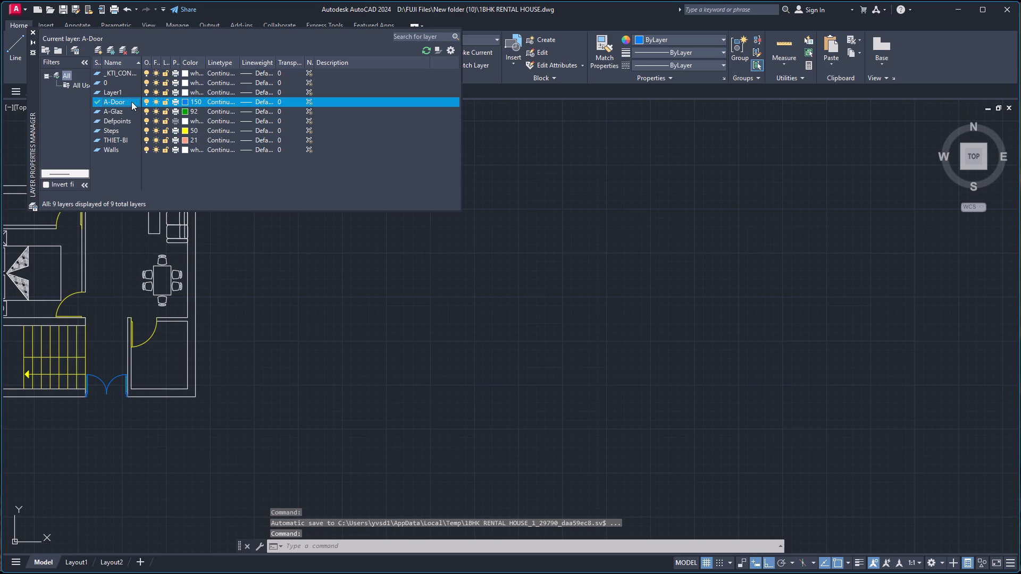
right_click(135, 102)
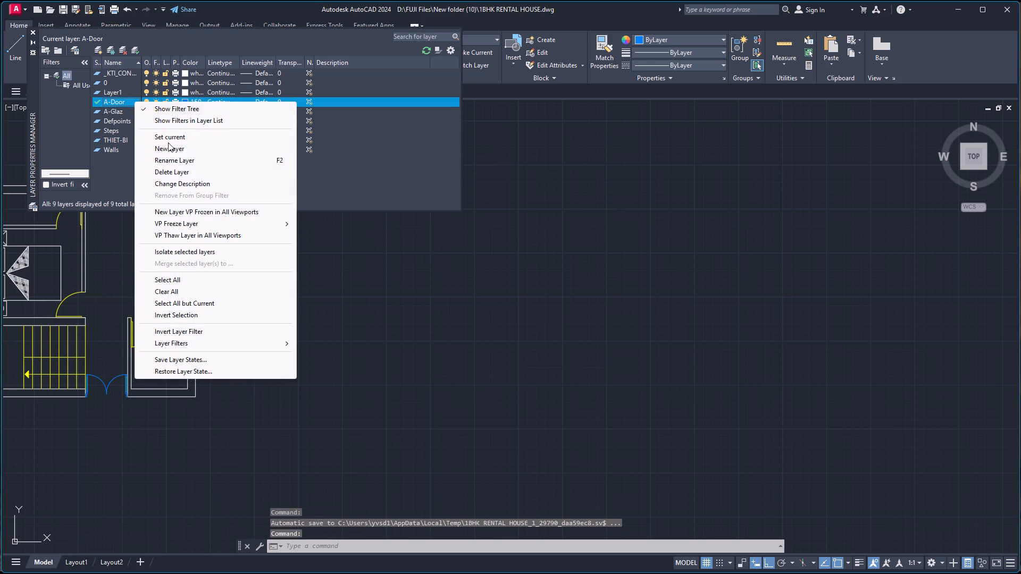
left_click(183, 159)
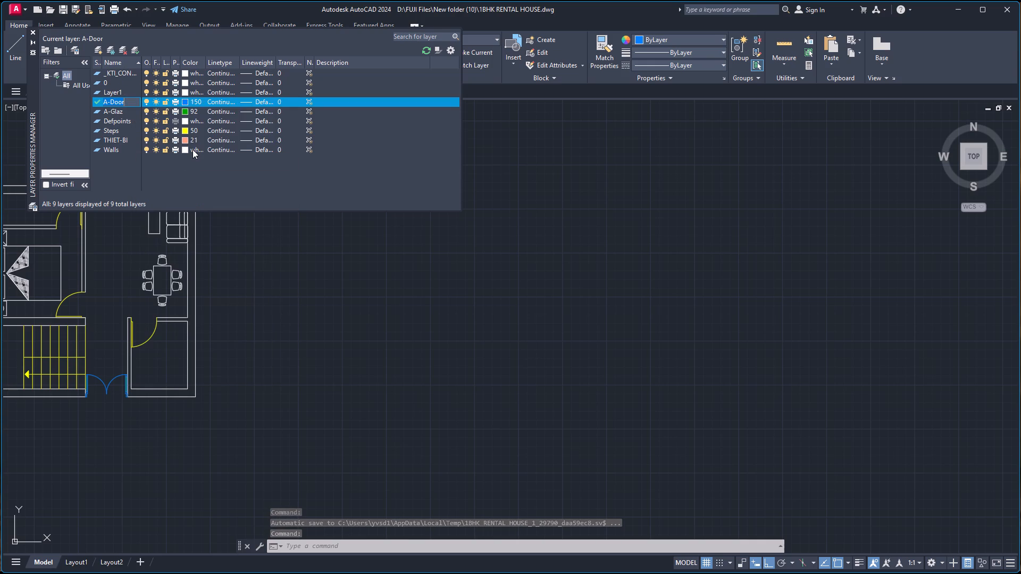
type("Door")
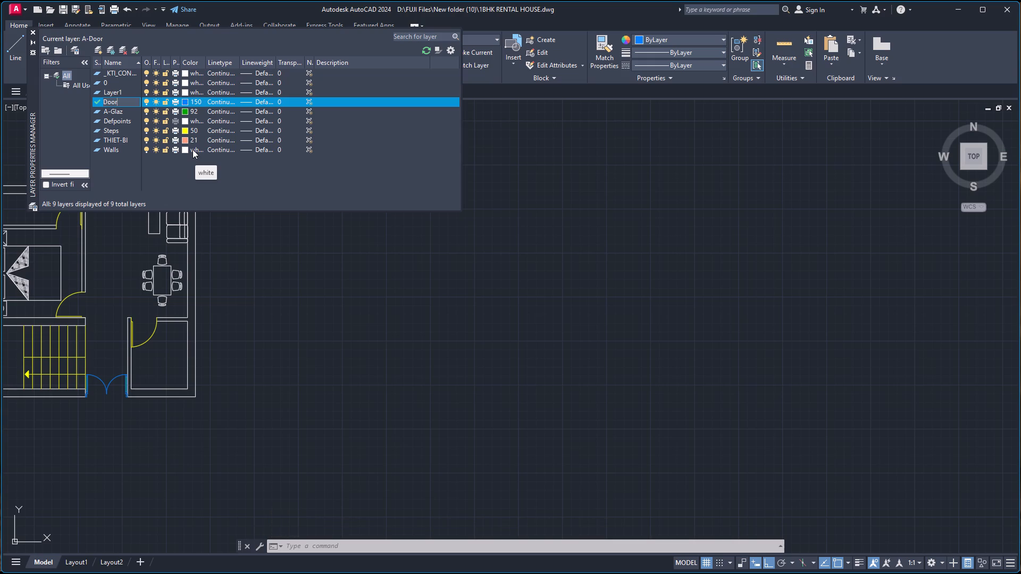
left_click(210, 189)
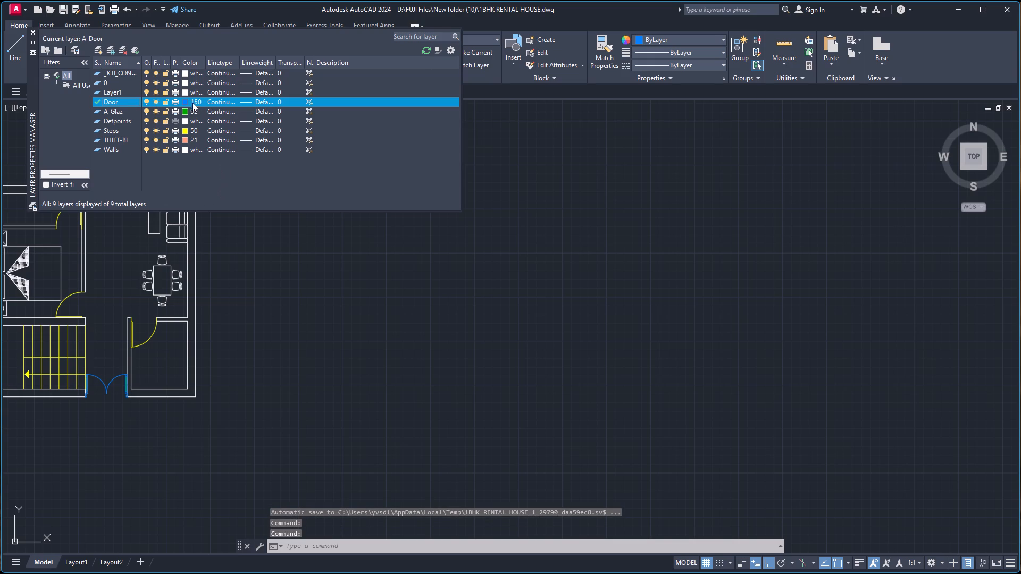
Set the Door layer's color to index color 40 and collapse the layer manager.
left_click(184, 101)
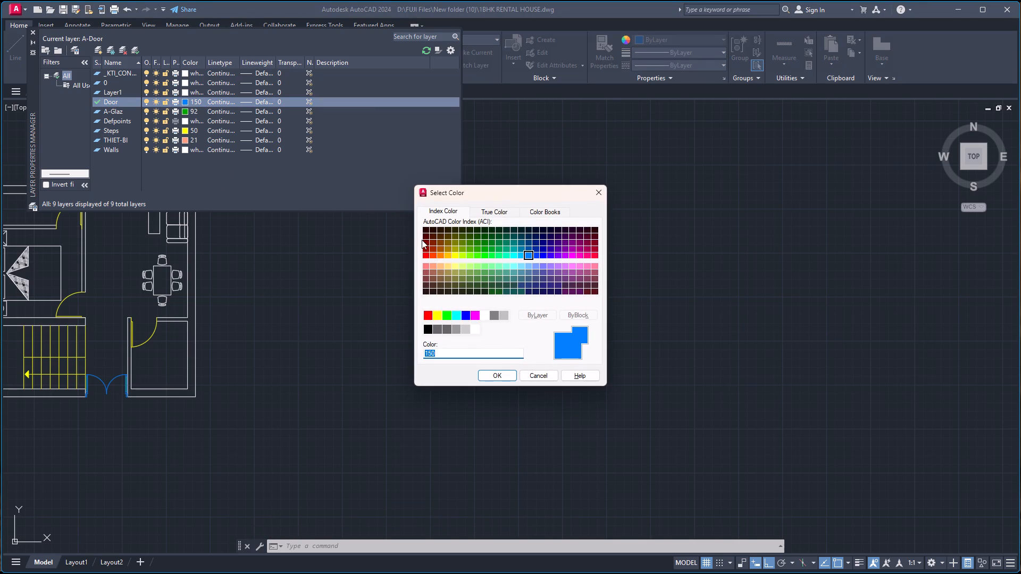
left_click(447, 246)
left_click(449, 247)
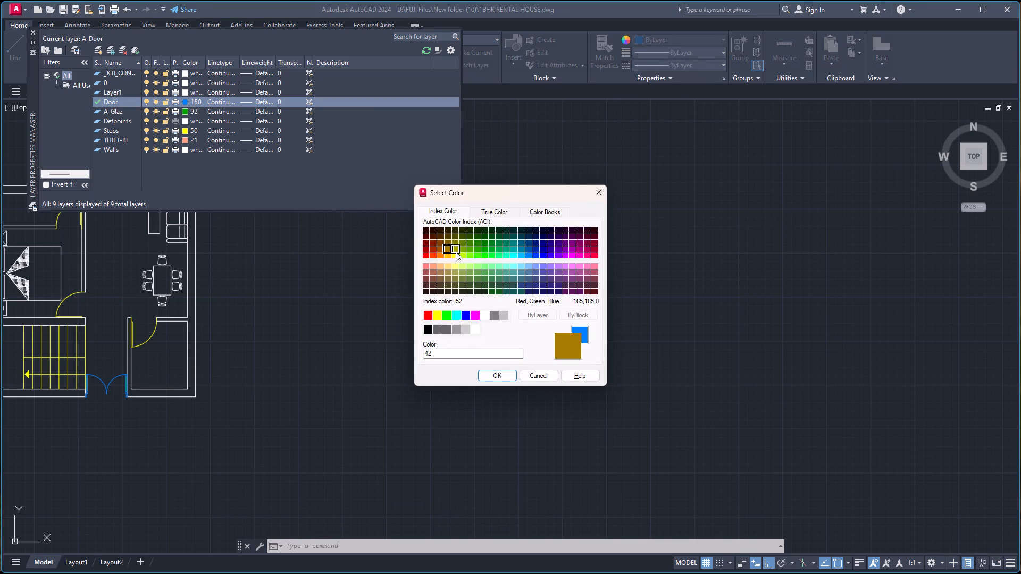
left_click(449, 254)
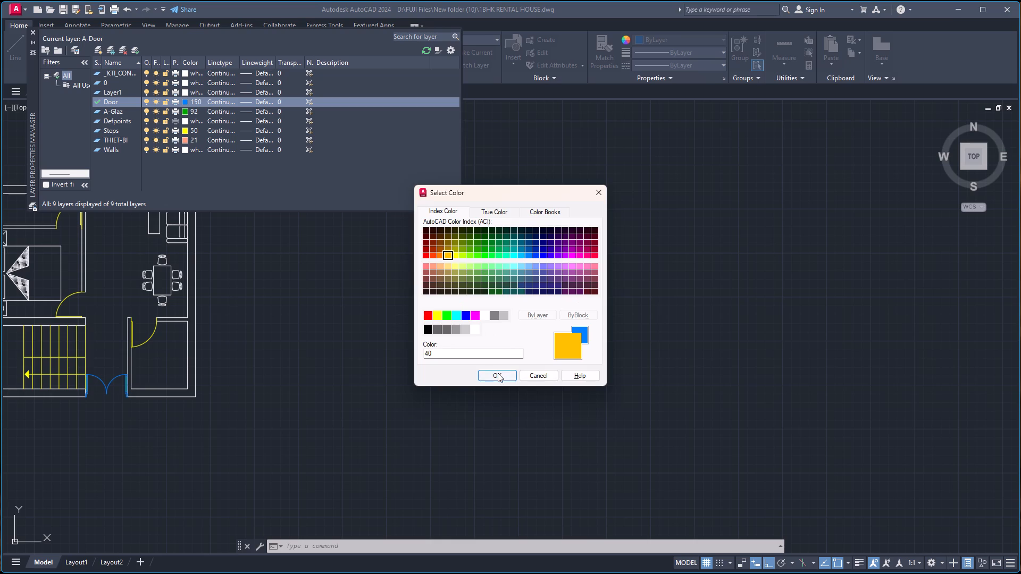
left_click(498, 373)
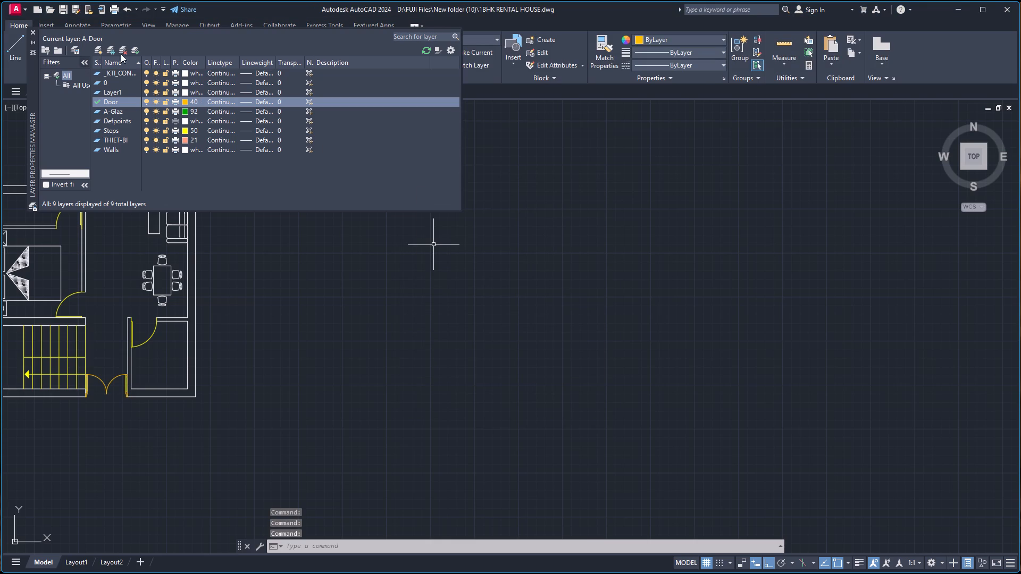
left_click(34, 42)
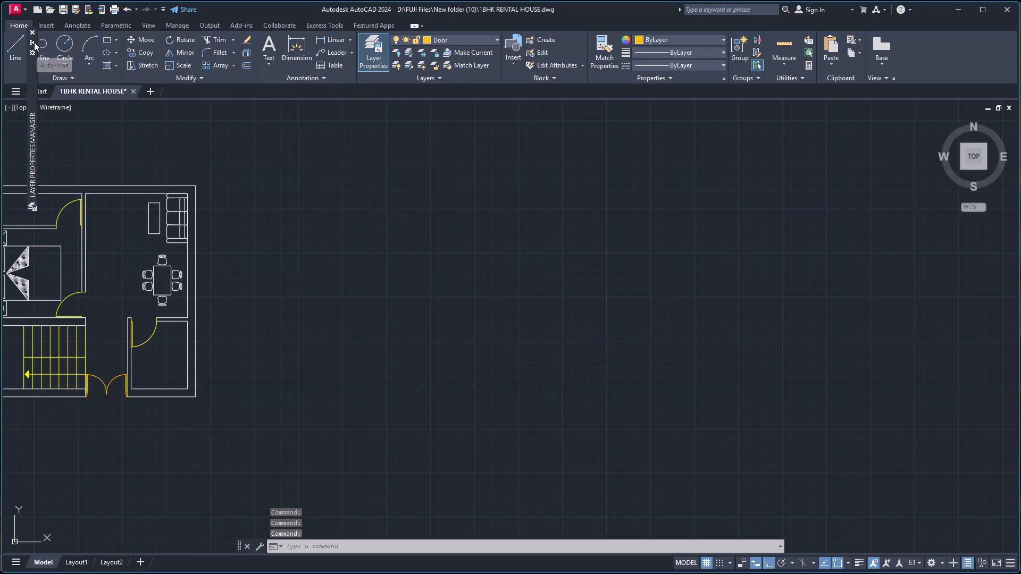
Reassign the three single-door blocks in the northwest room, bedroom and southeast room to the Door layer.
left_click(76, 292)
left_click(73, 203)
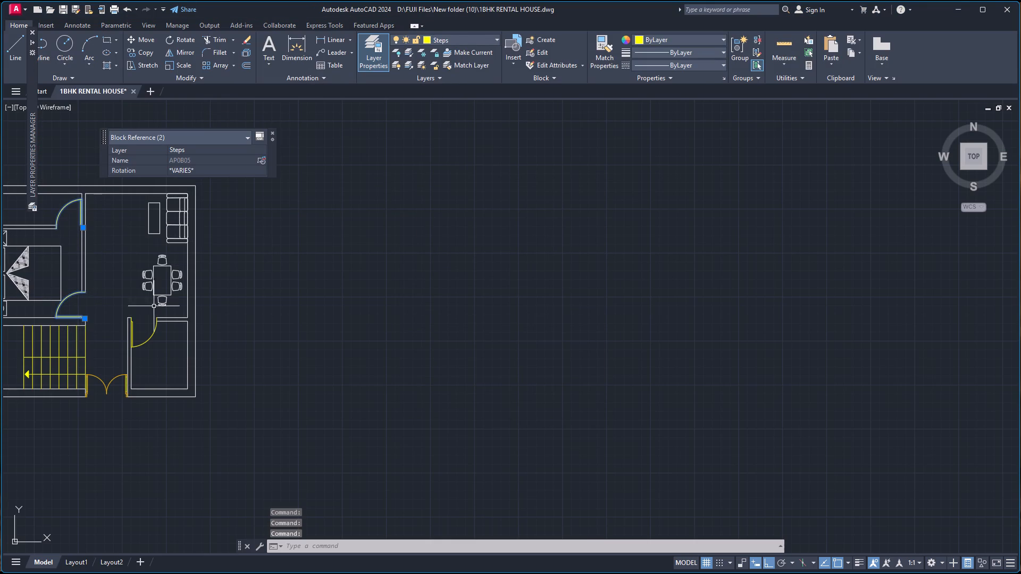
left_click(155, 330)
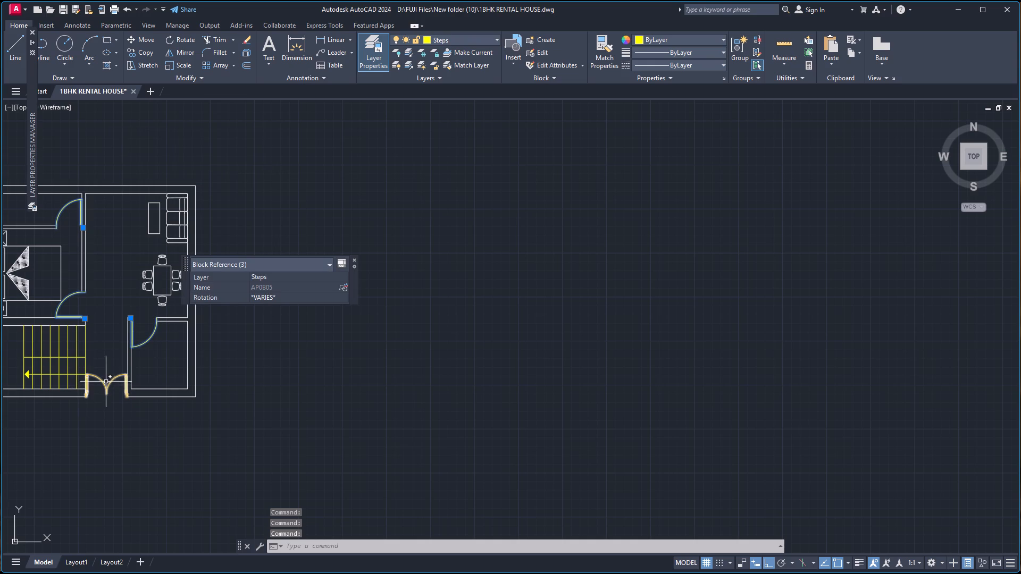
left_click(320, 273)
left_click(320, 273)
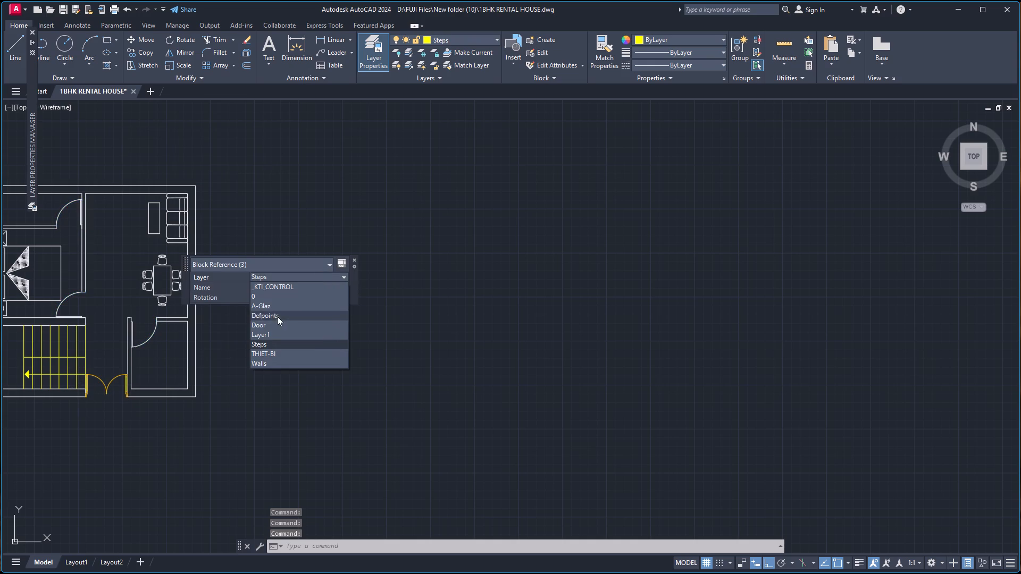
left_click(275, 323)
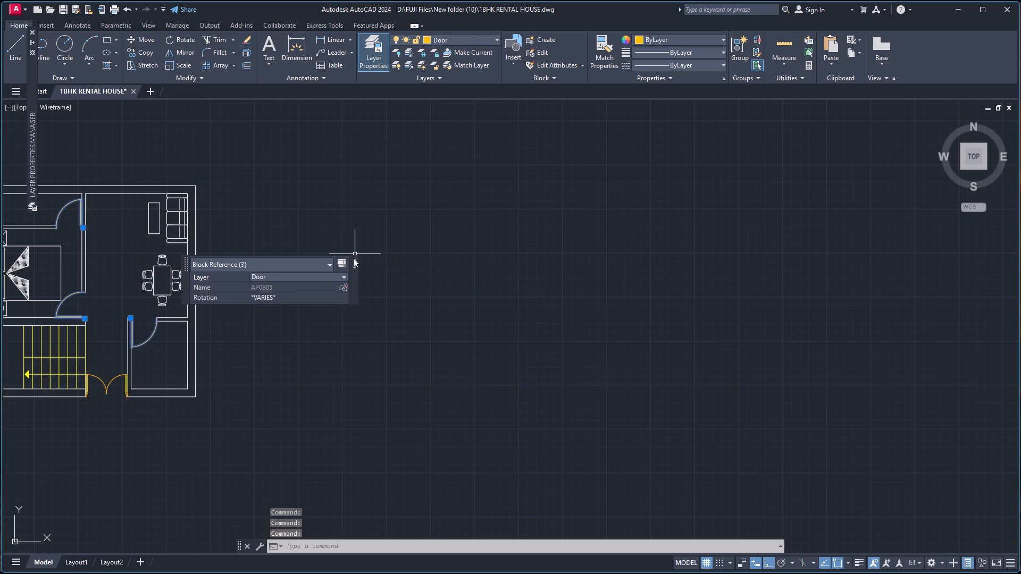
left_click(353, 258)
left_click(355, 259)
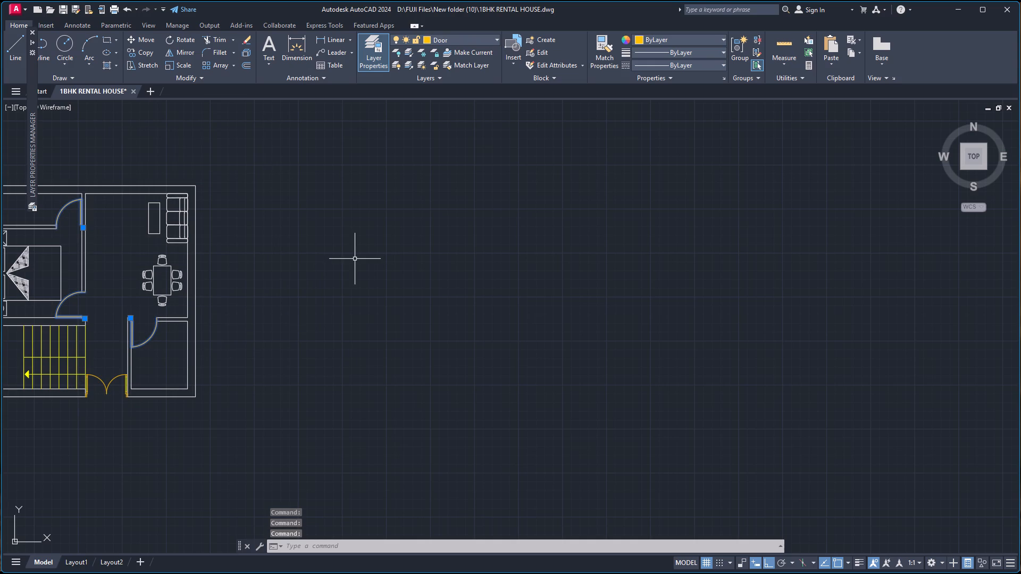
key("Escape")
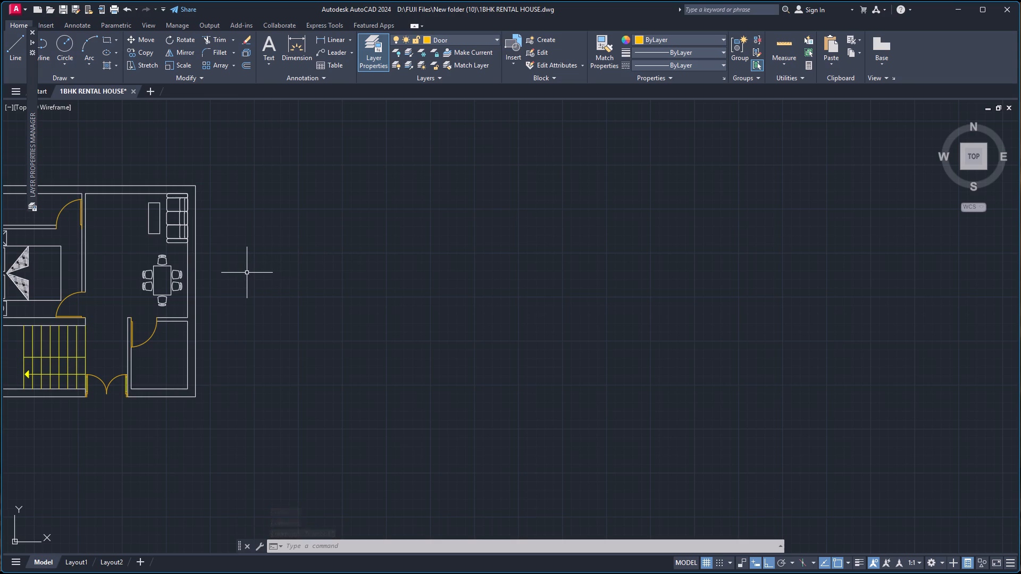
Rename the Layer1 layer as Windows.
scroll(233, 277, "down", 2)
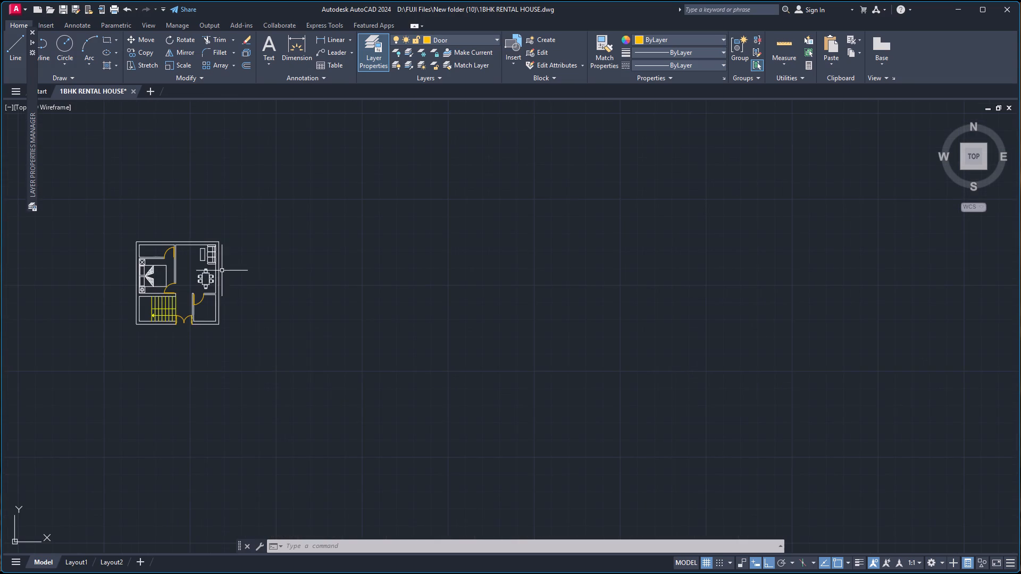
scroll(153, 267, "up", 2)
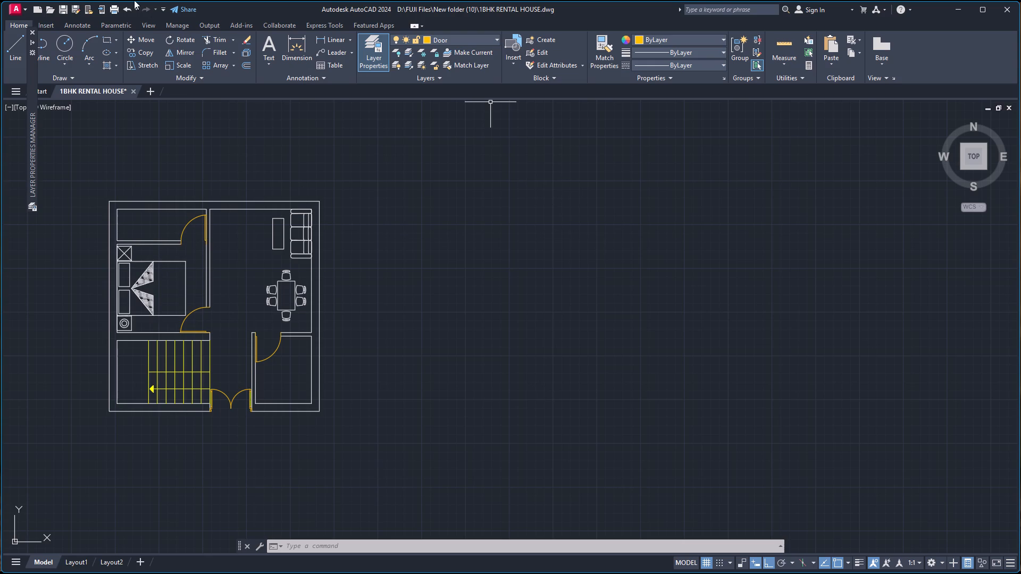
left_click(369, 50)
left_click(370, 50)
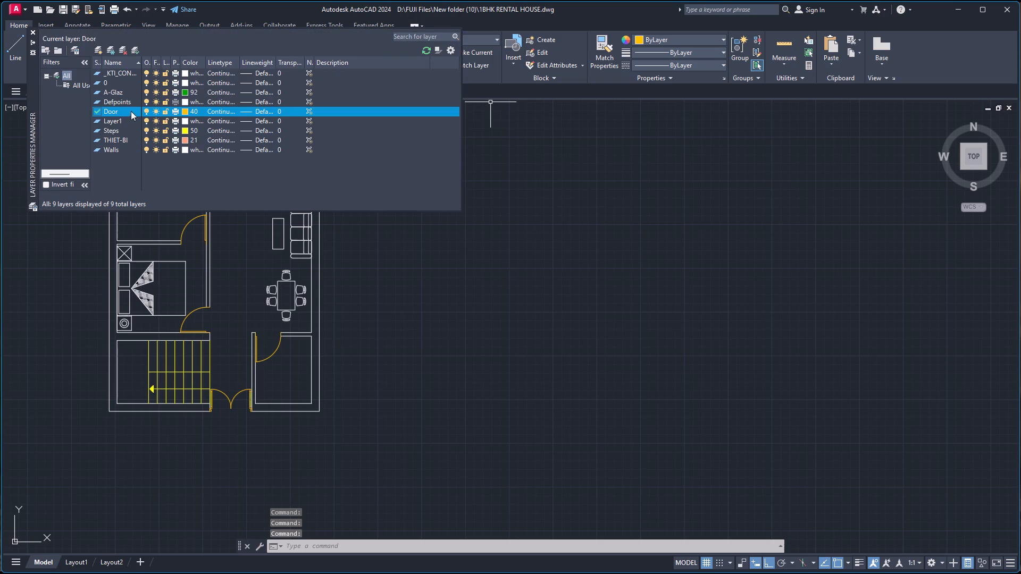
left_click(130, 121)
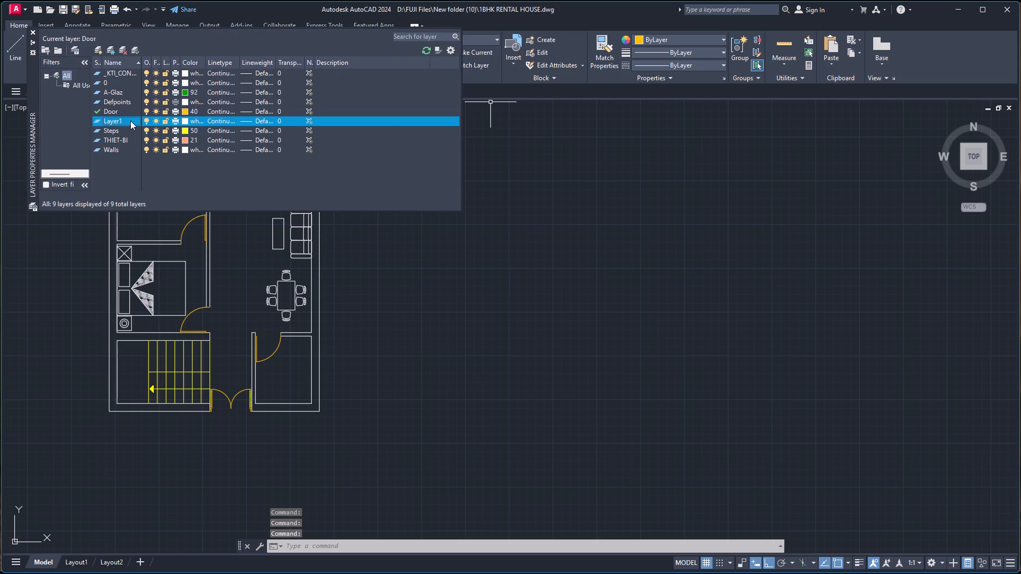
right_click(130, 121)
left_click(166, 183)
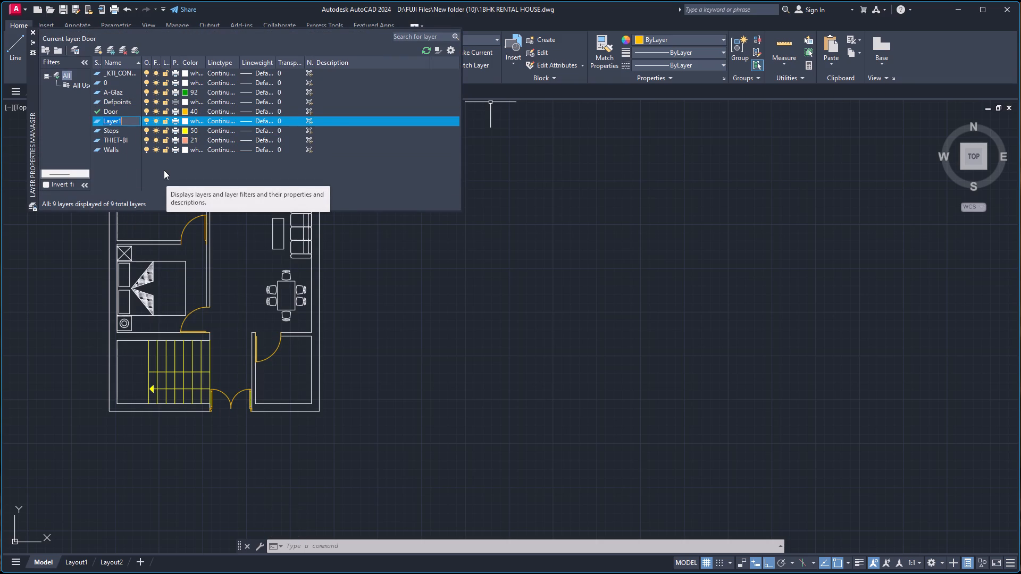
type("Windiows")
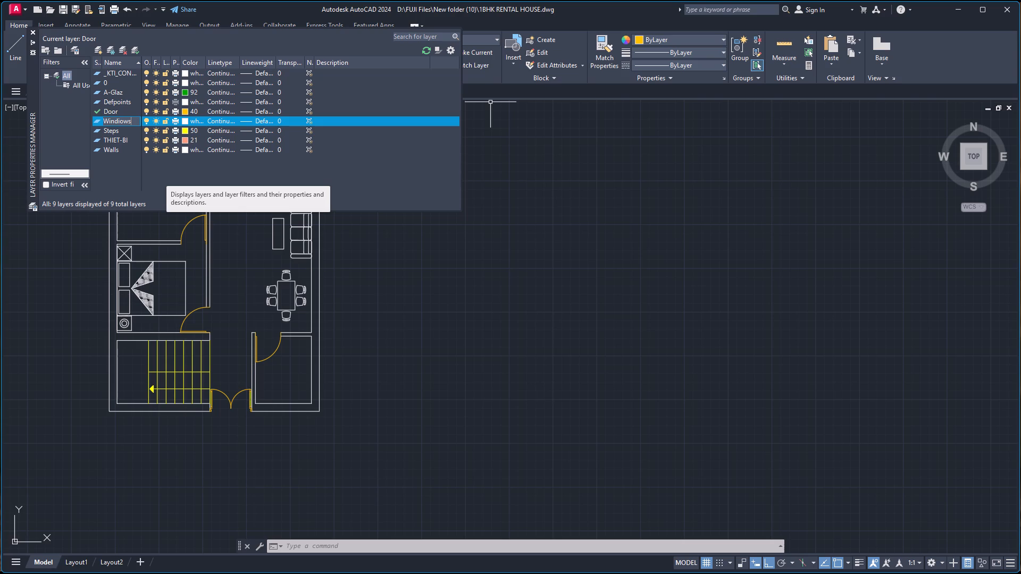
key("Return")
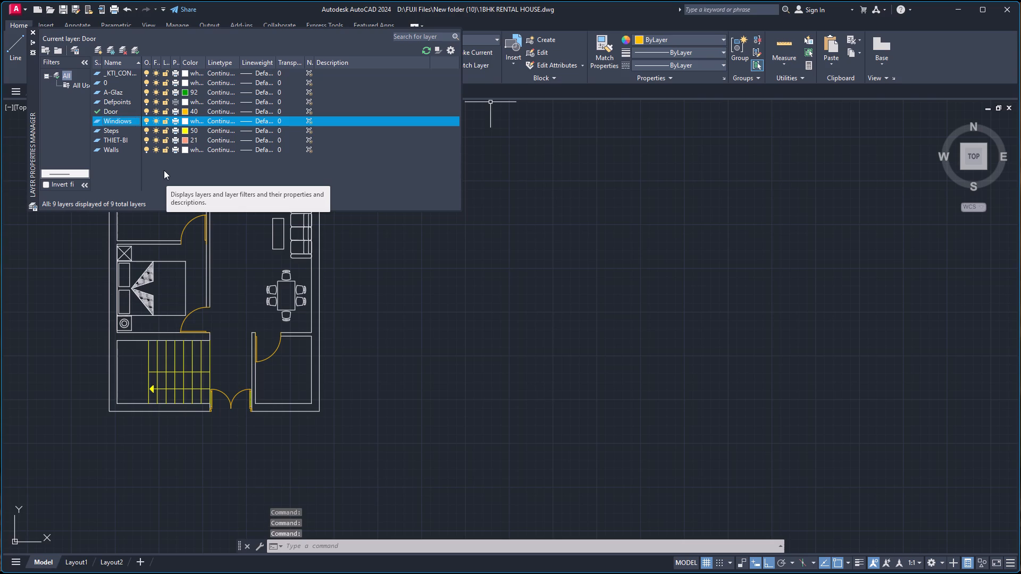
right_click(130, 120)
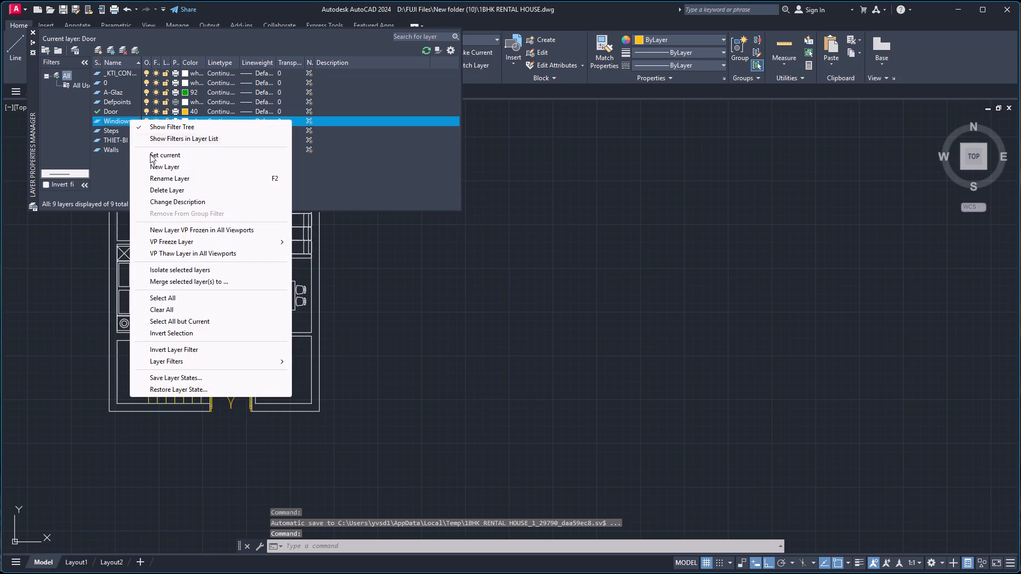
left_click(164, 178)
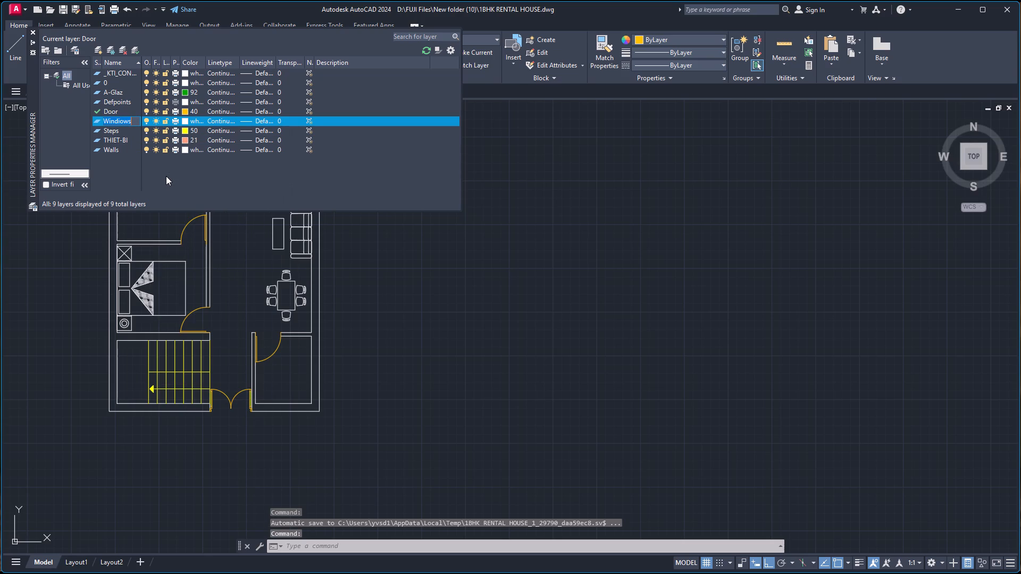
type("Windows")
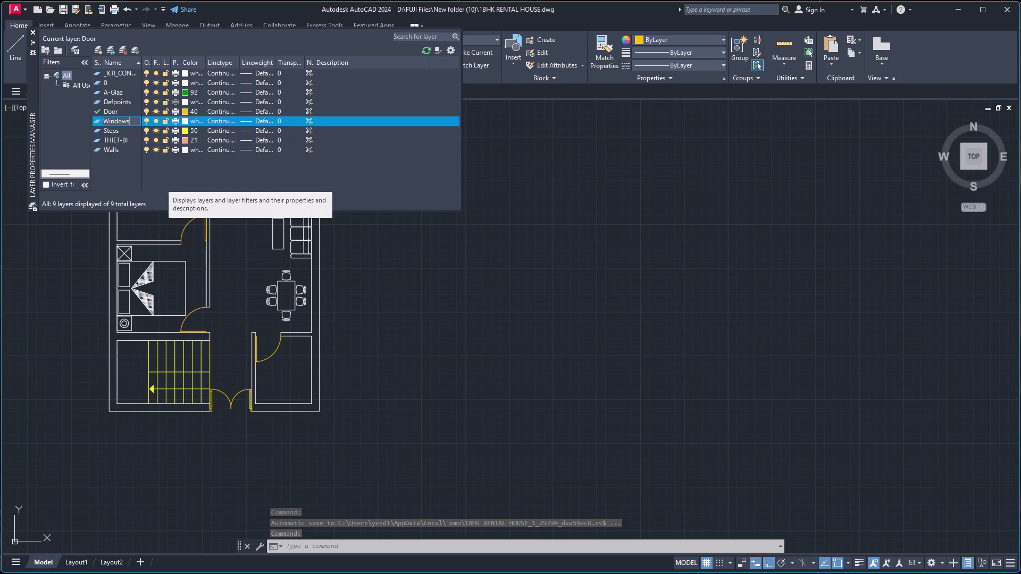
key("Return")
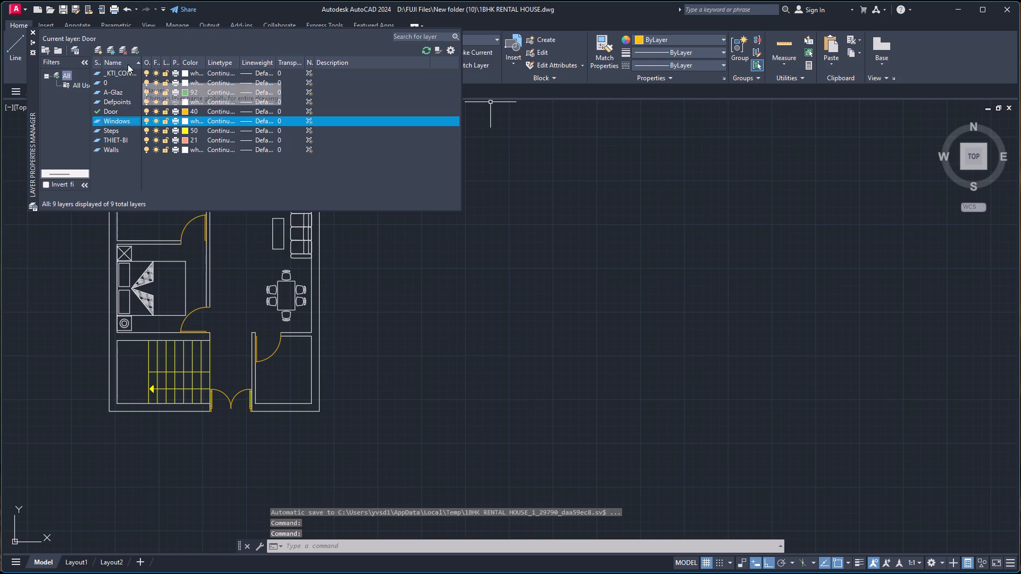
Set the Windows layer's color to index color 150, make it the current layer and collapse the layer manager.
left_click(184, 120)
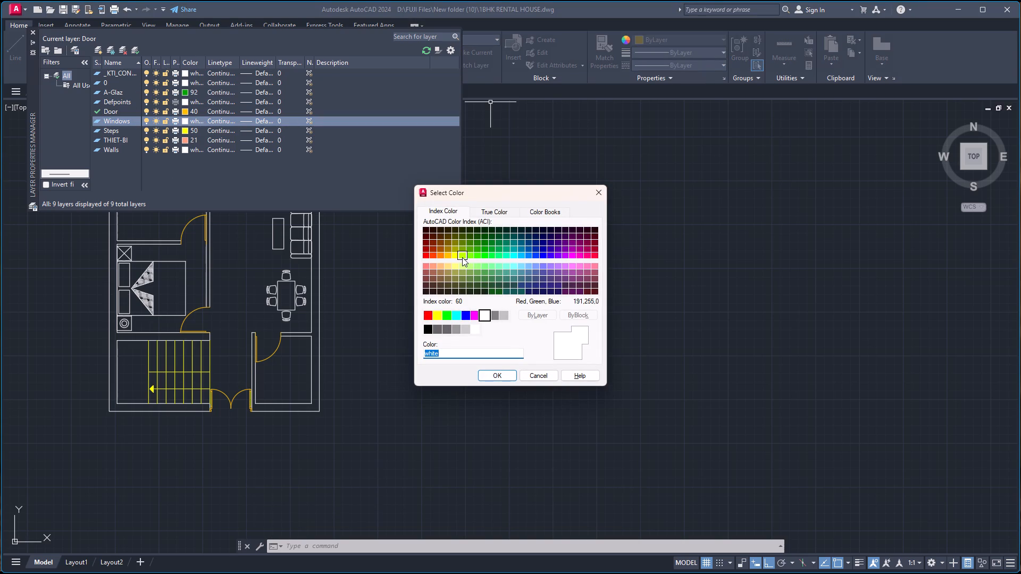
left_click(528, 256)
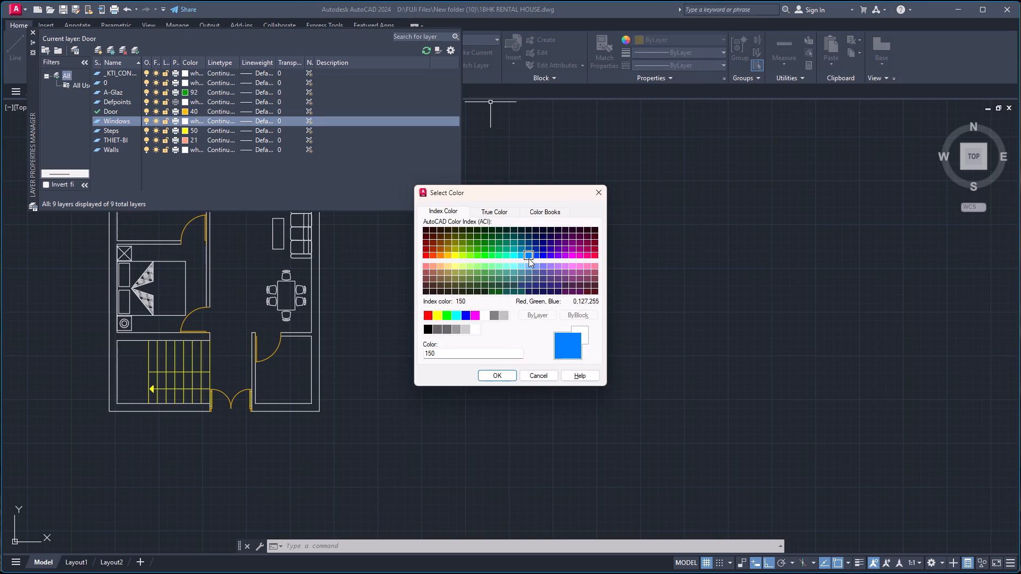
left_click(504, 374)
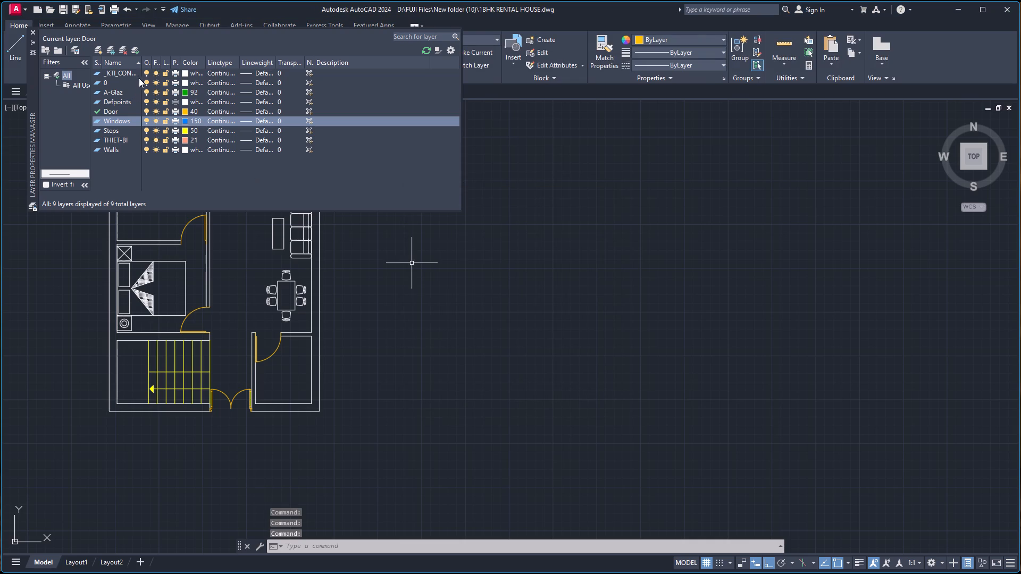
left_click(133, 50)
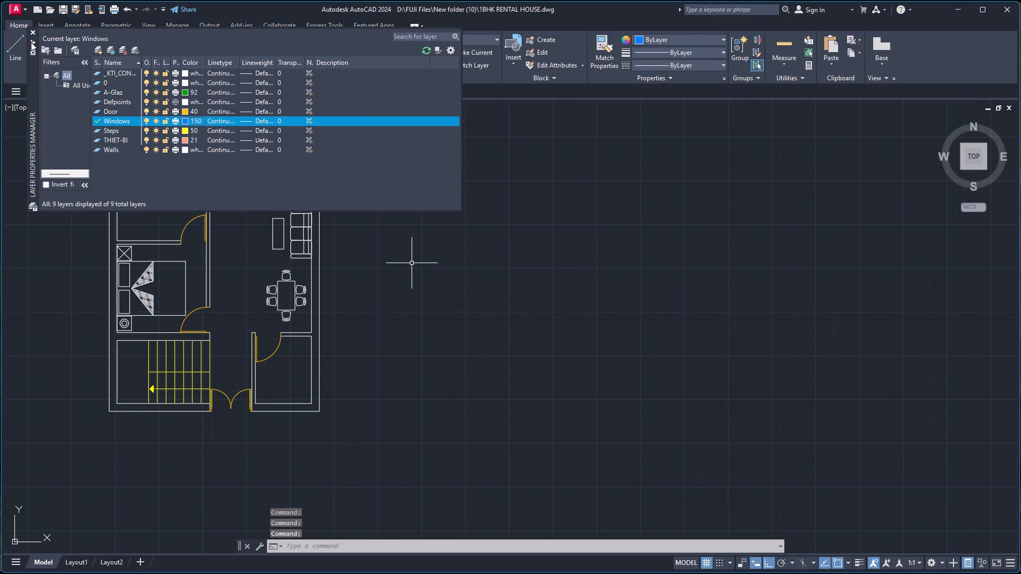
left_click(30, 42)
left_click(33, 40)
Draw a 6' by 9" rectangle for the window outline in the empty area east of the floor plan.
scroll(357, 328, "up", 1)
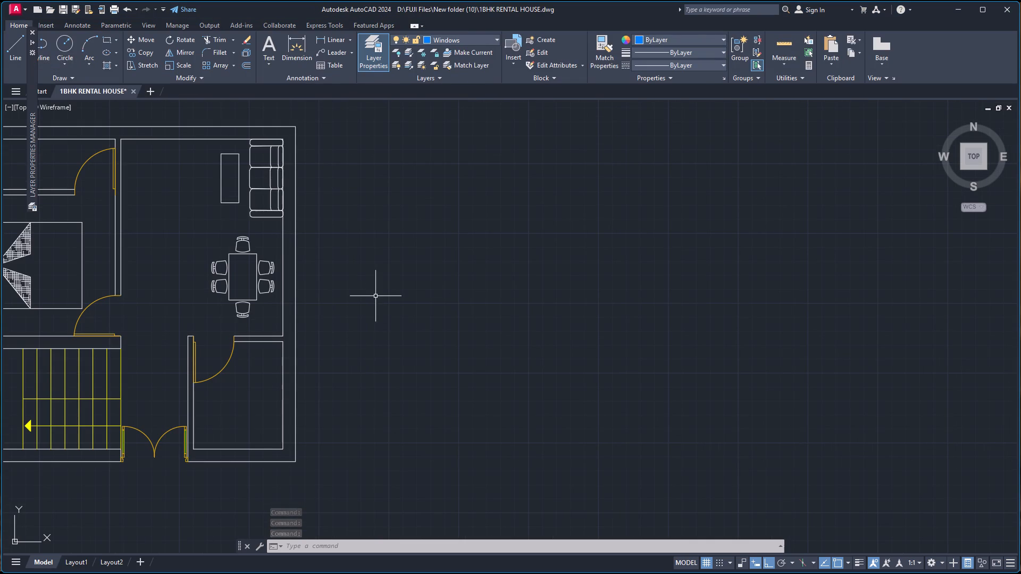
key("r")
type("ec")
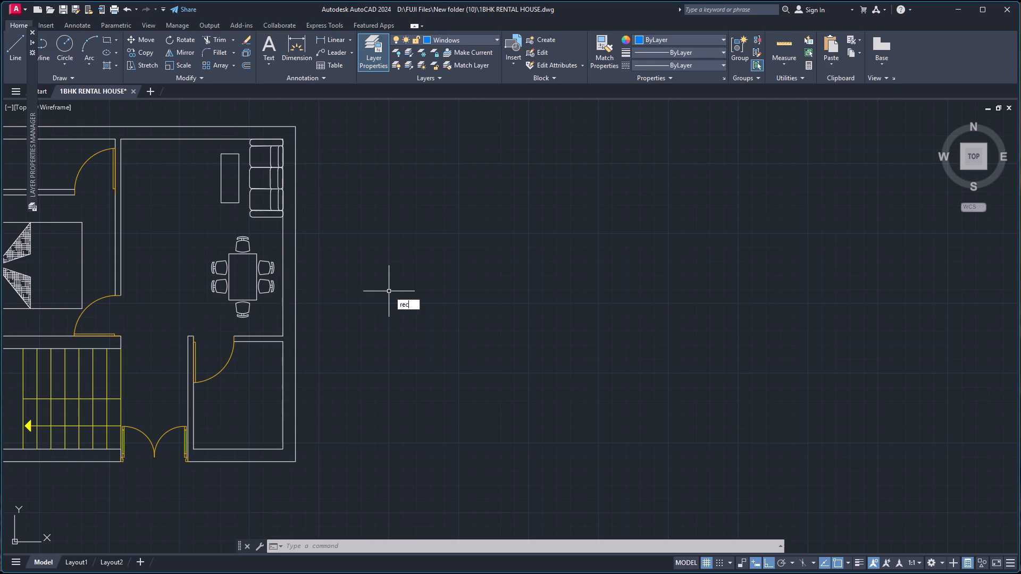
key("Return")
left_click(402, 259)
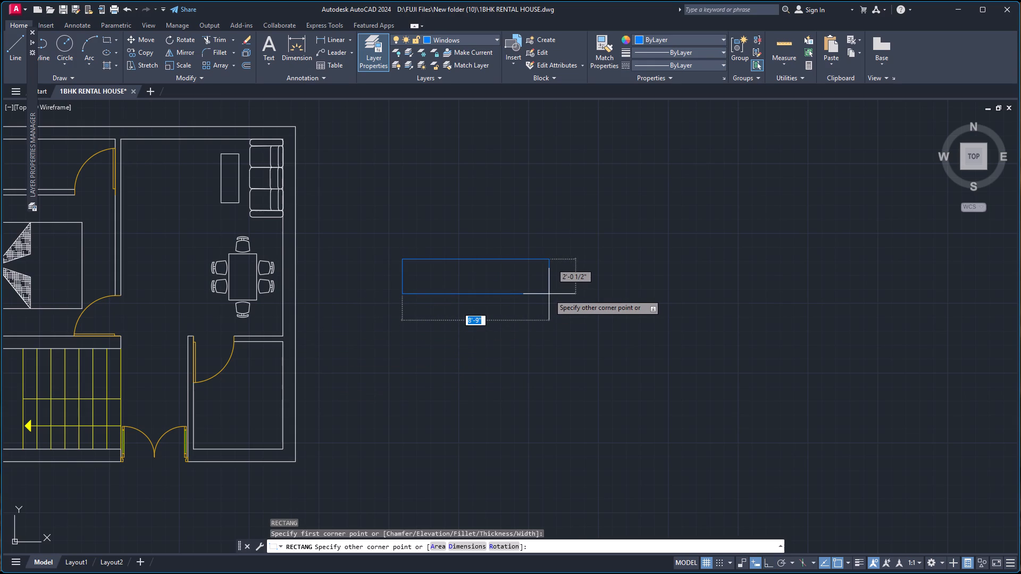
type("6'-")
key("BackSpace")
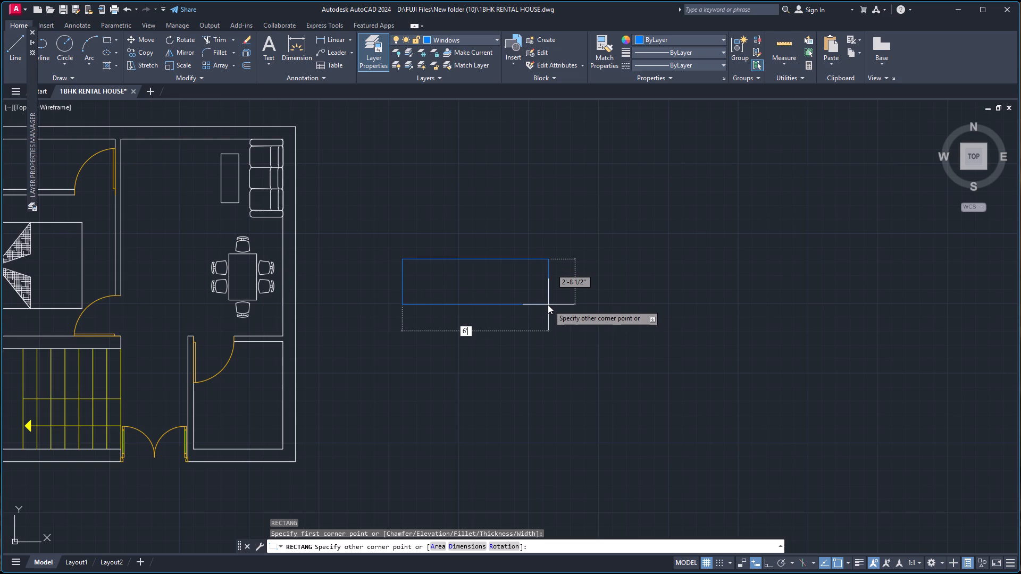
key("Tab")
key("0")
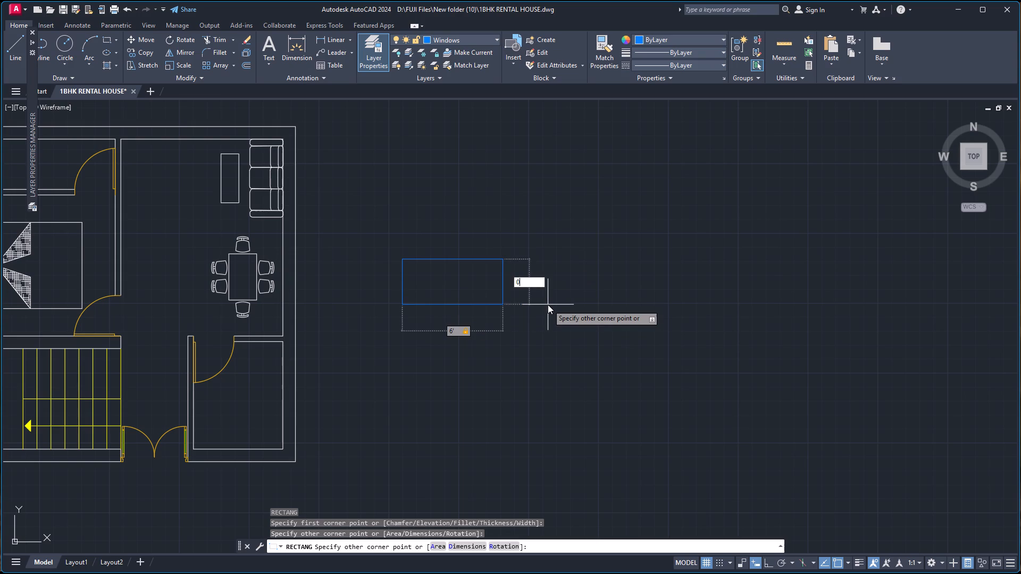
key("BackSpace")
key("9")
key("Return")
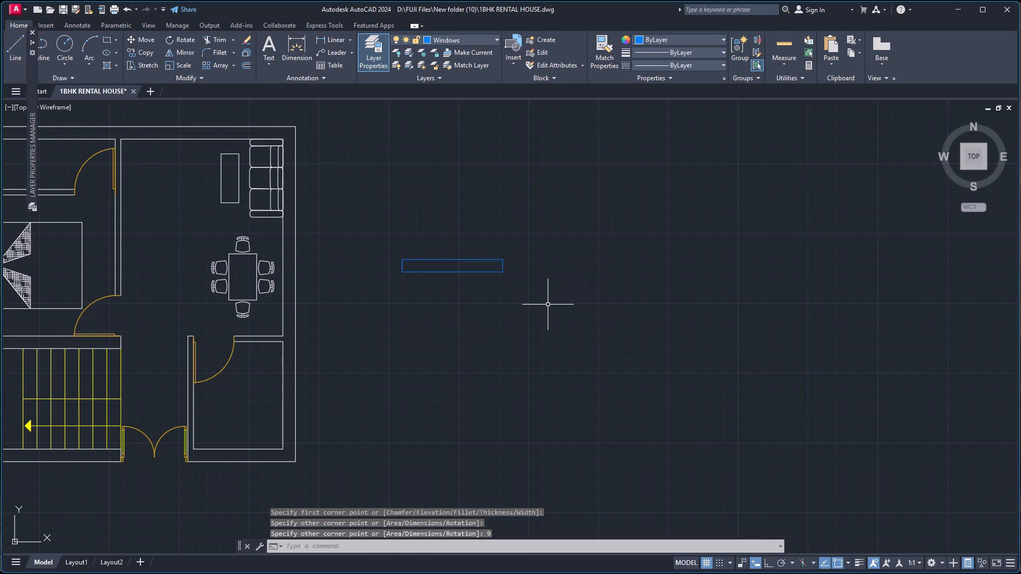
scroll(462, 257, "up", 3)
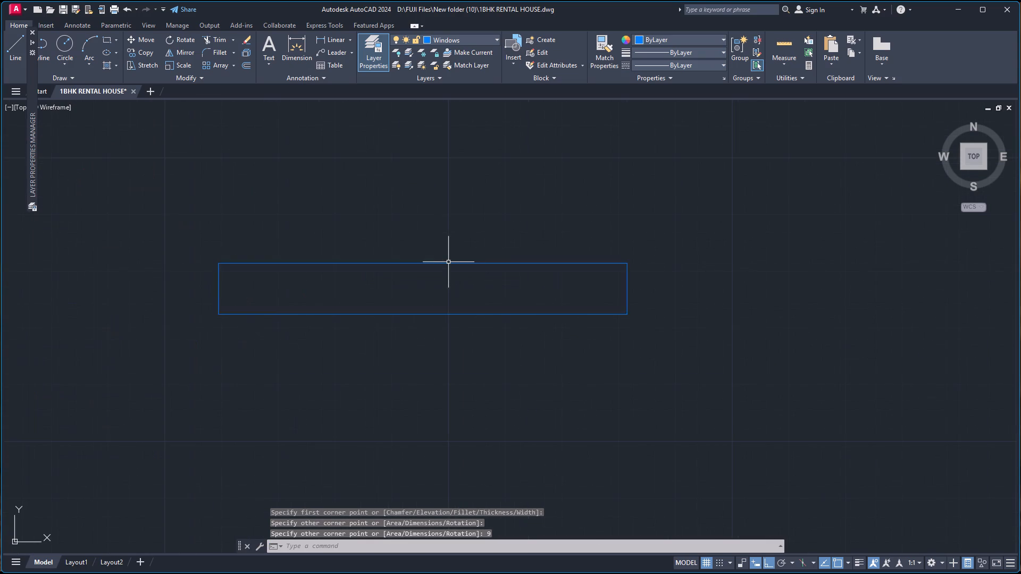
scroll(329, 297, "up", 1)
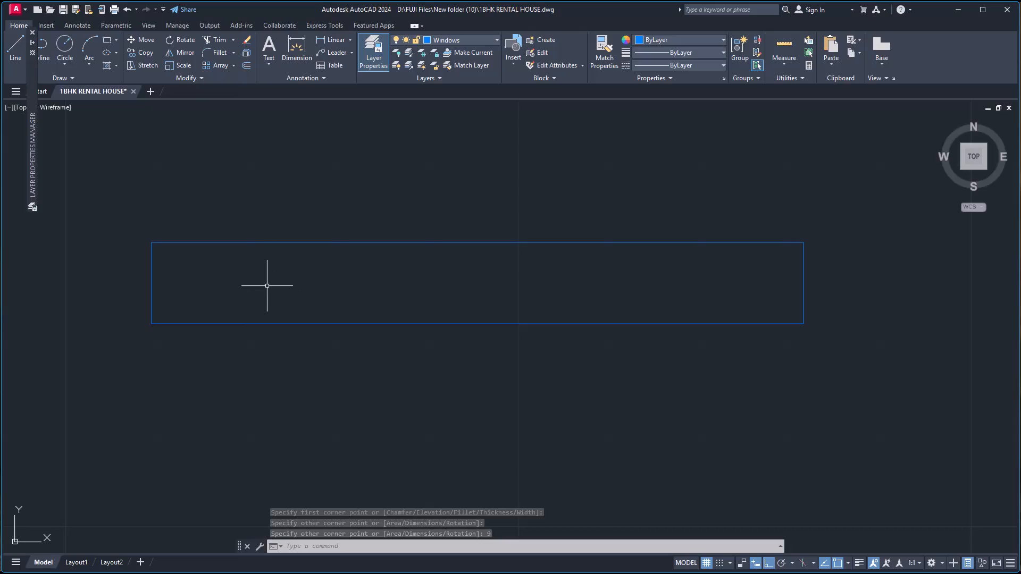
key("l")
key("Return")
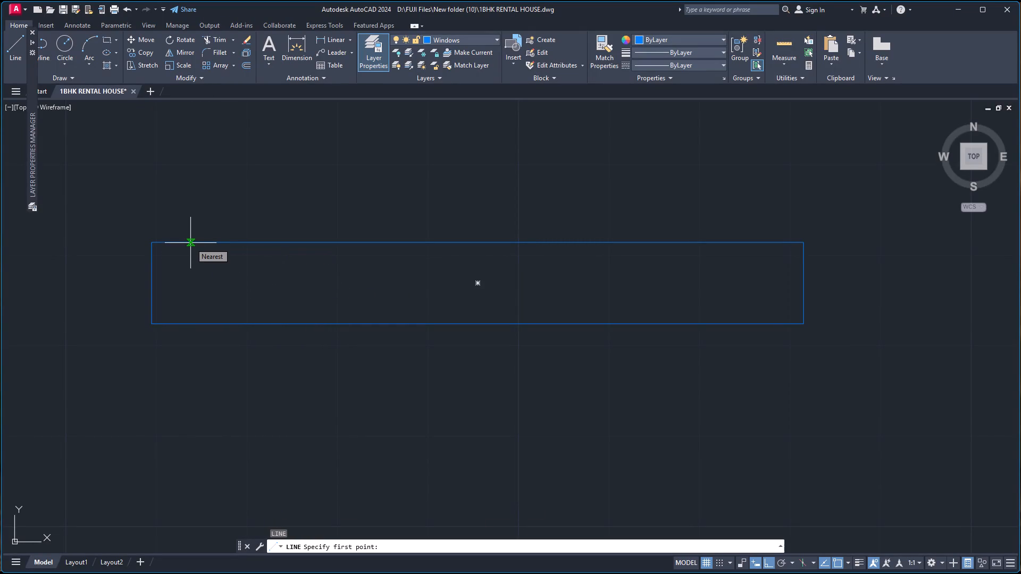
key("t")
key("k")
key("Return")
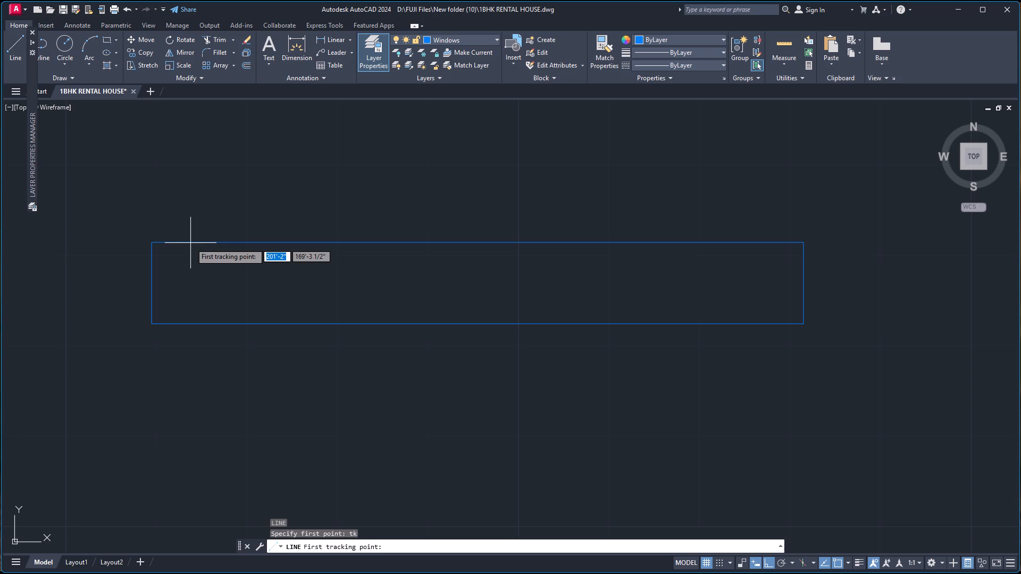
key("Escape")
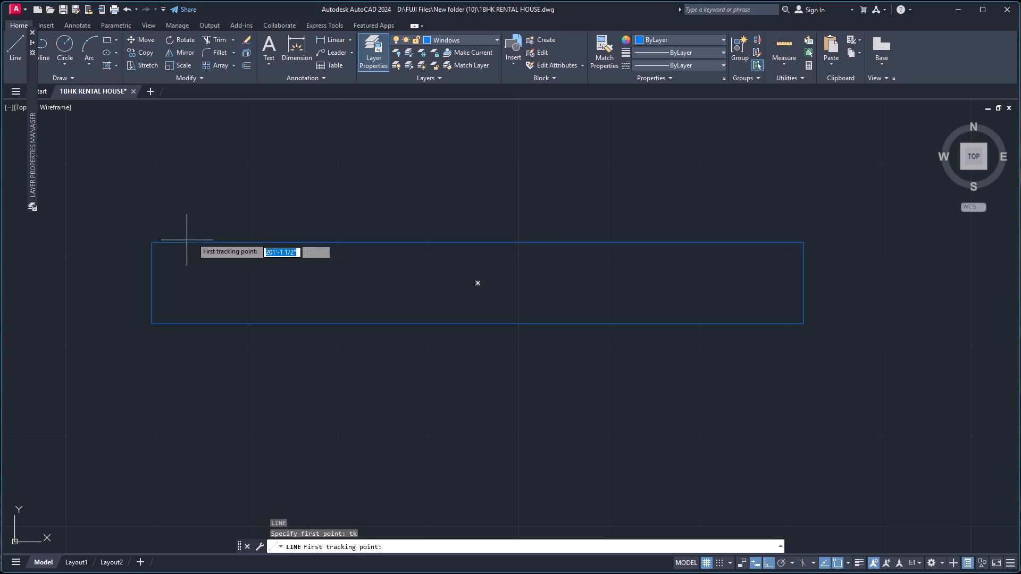
Draw a horizontal centre line through the window rectangle, joining the midpoints of its two short sides.
key("l")
key("Return")
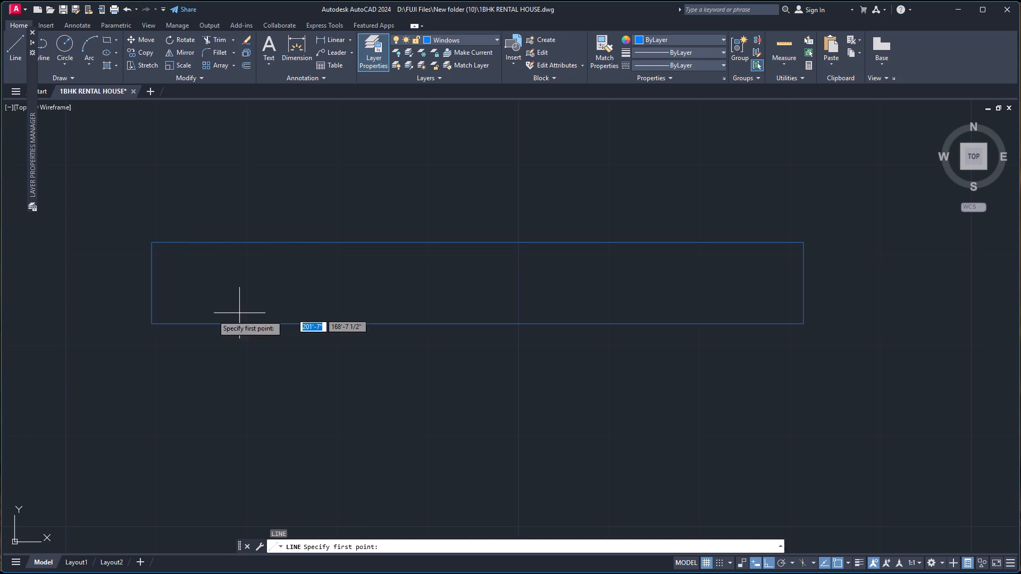
left_click(150, 284)
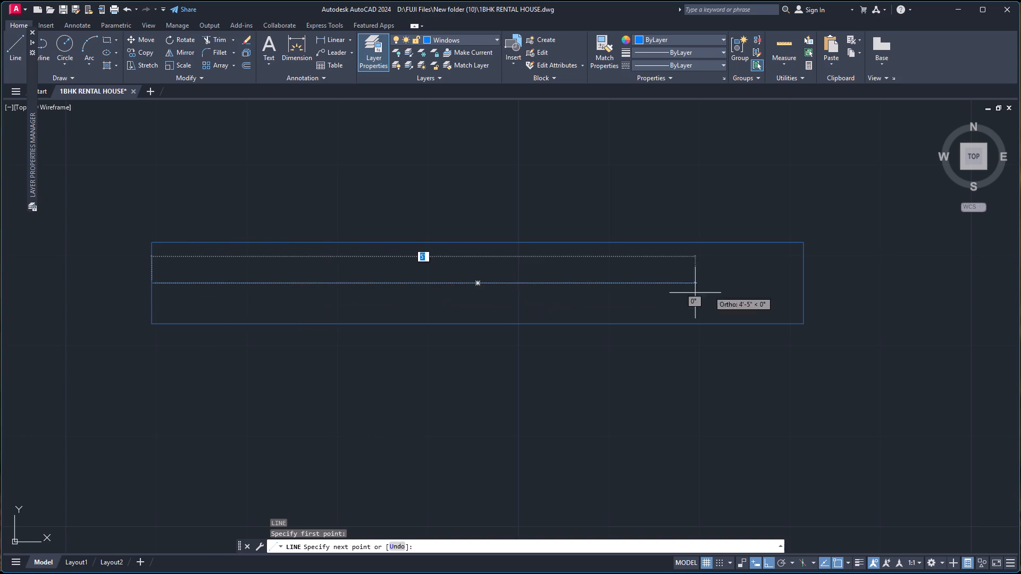
left_click(801, 282)
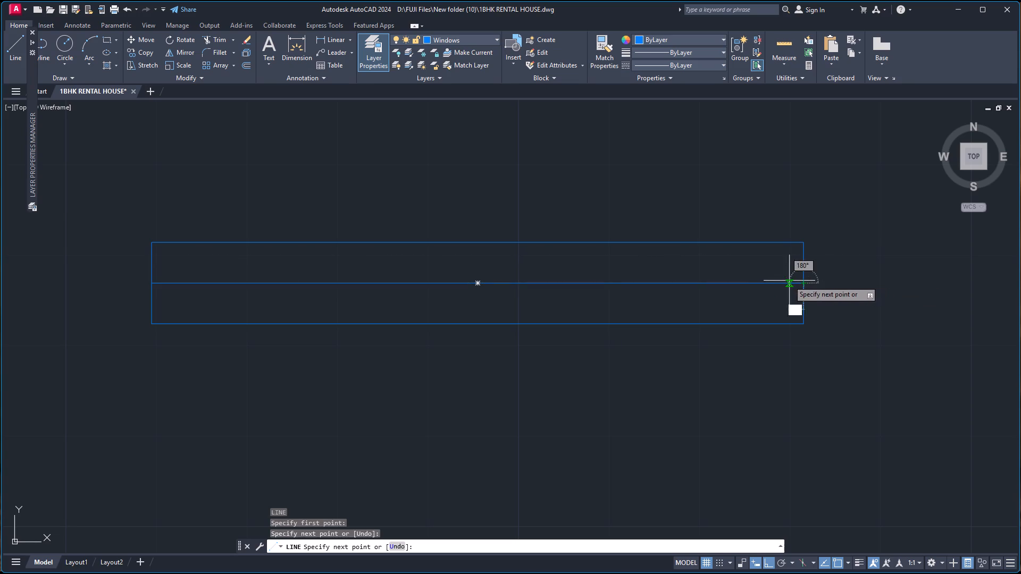
key("space")
Offset the window's centre line 2" above and 2" below.
key("o")
key("Return")
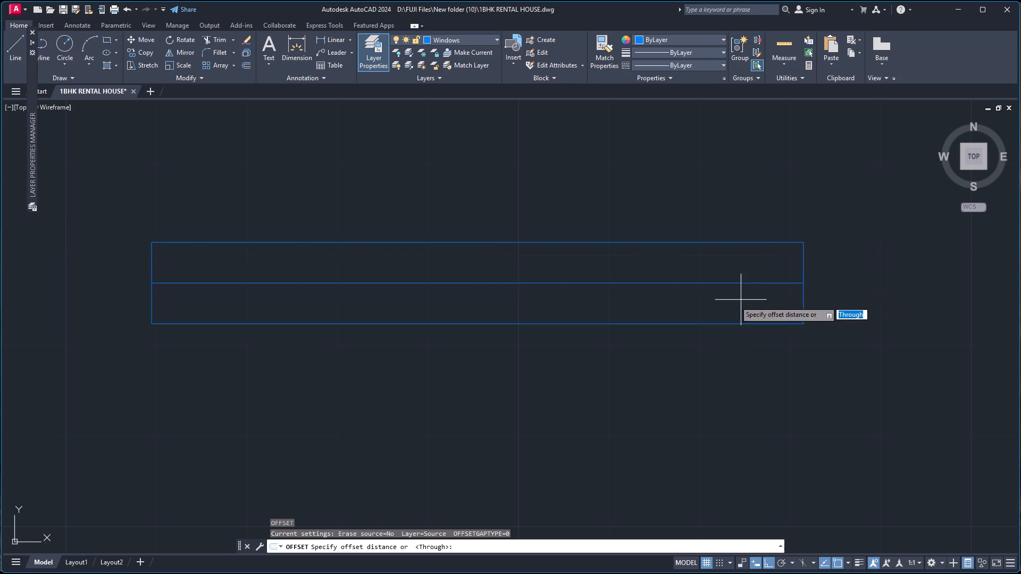
key("Return")
left_click(472, 284)
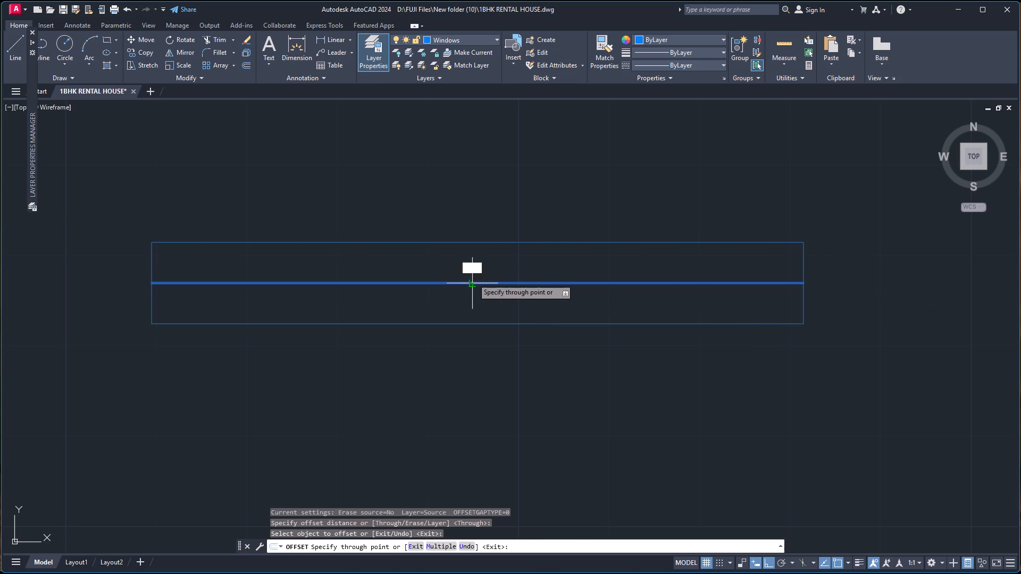
key("2")
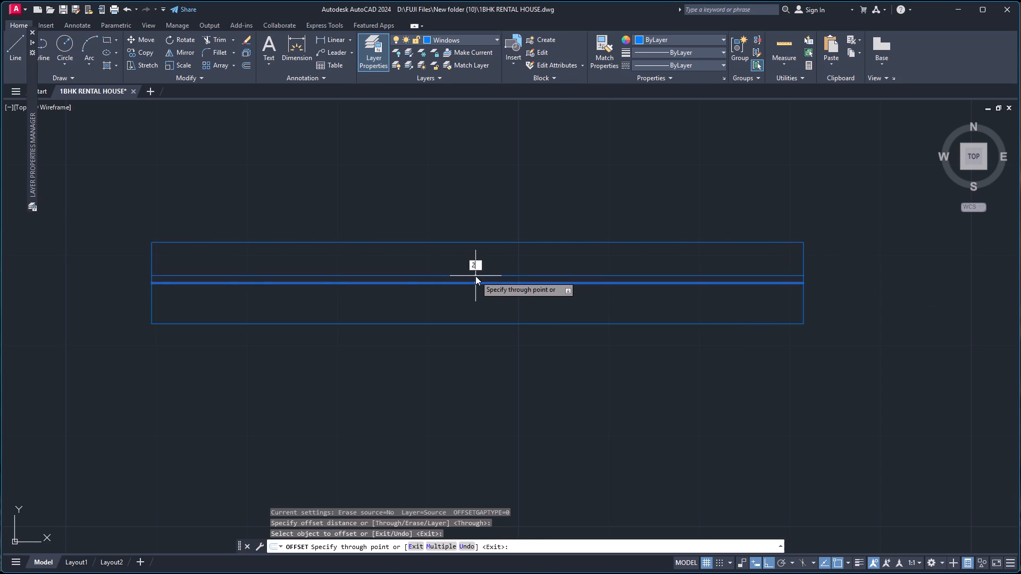
key("Return")
left_click(474, 283)
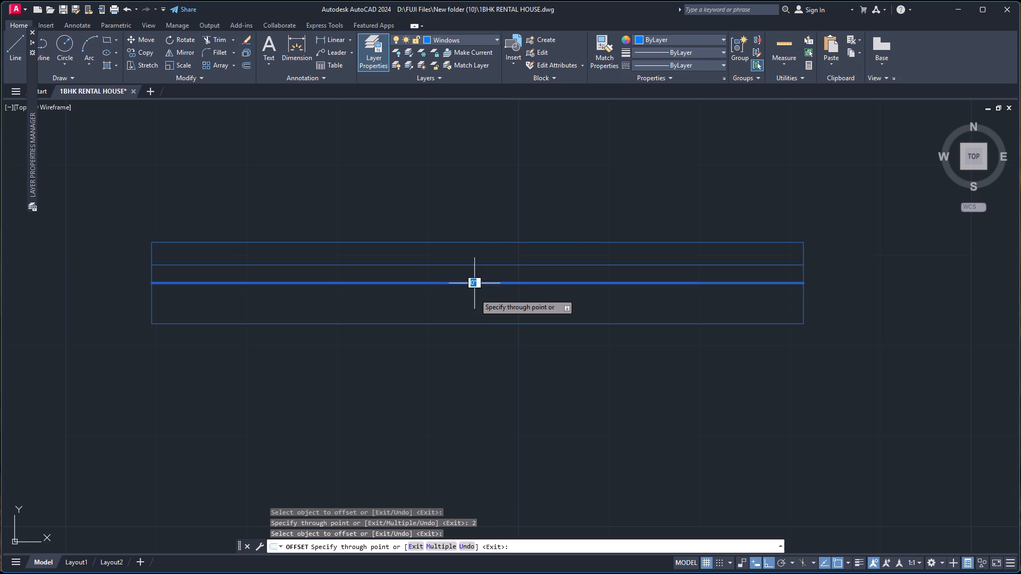
key("2")
key("Return")
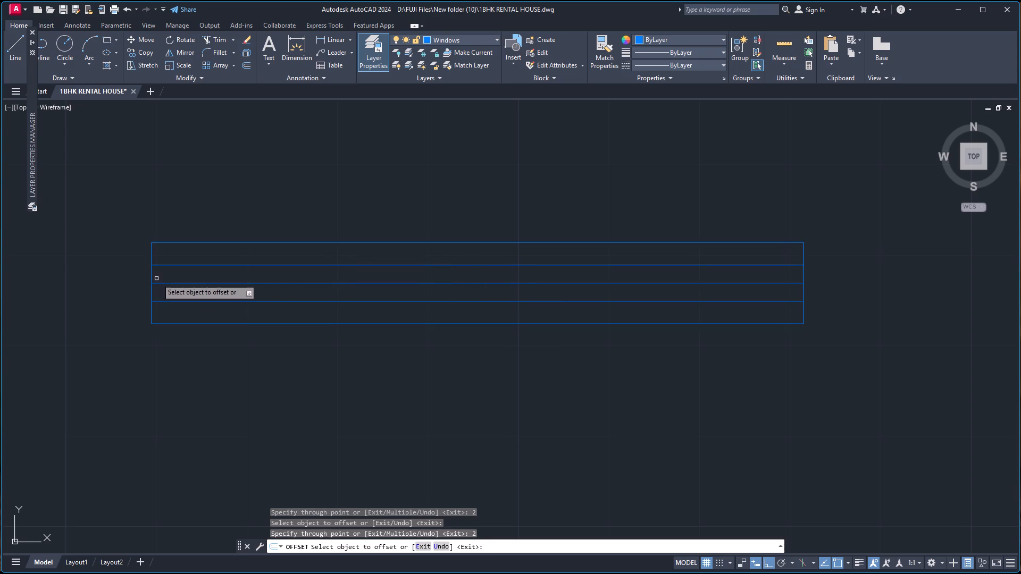
key("Escape")
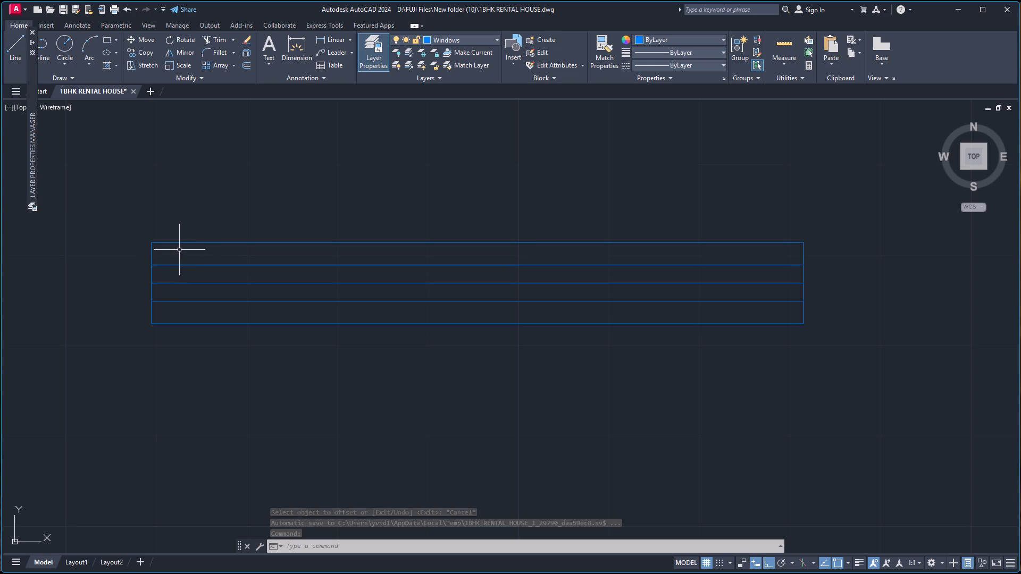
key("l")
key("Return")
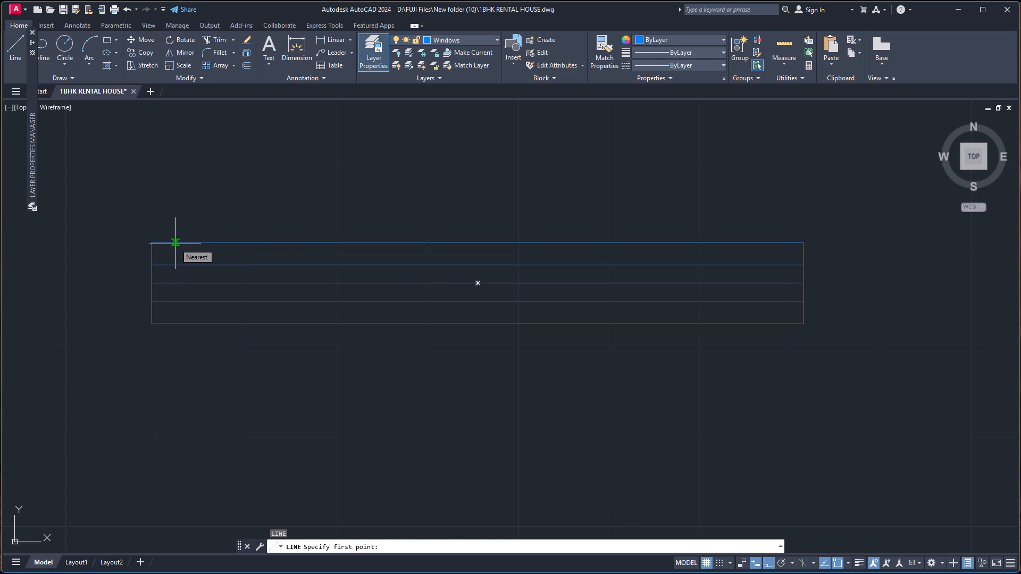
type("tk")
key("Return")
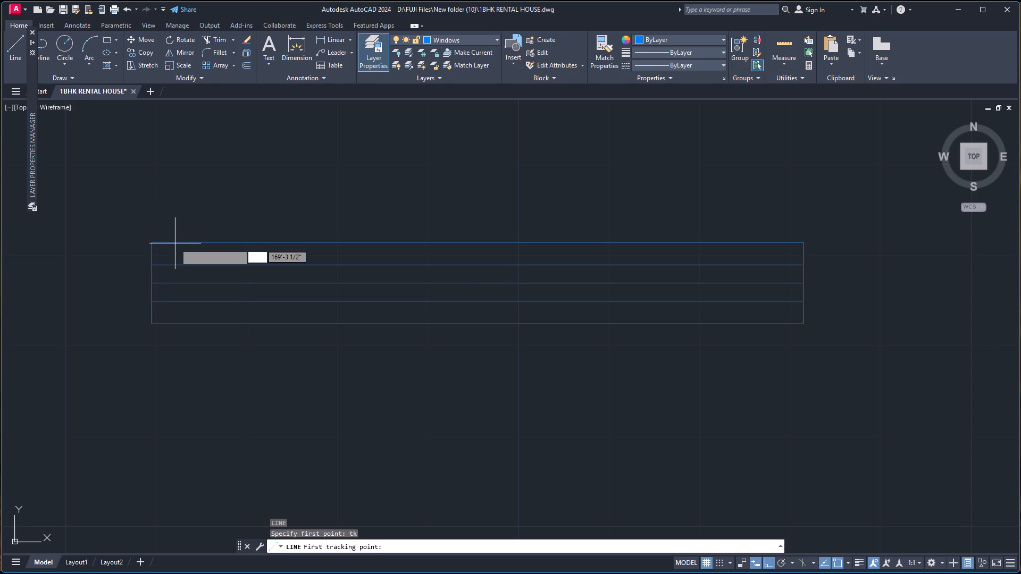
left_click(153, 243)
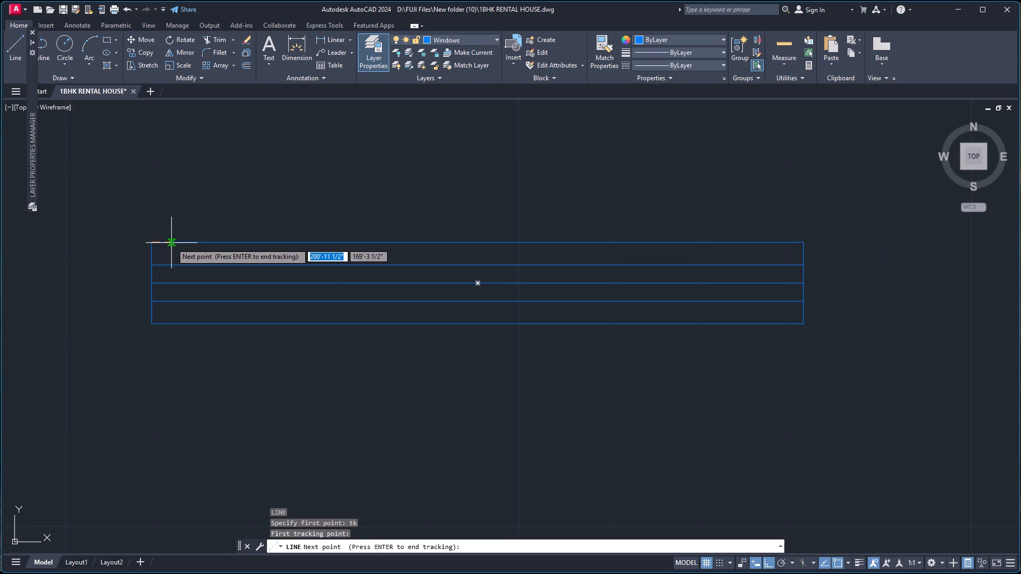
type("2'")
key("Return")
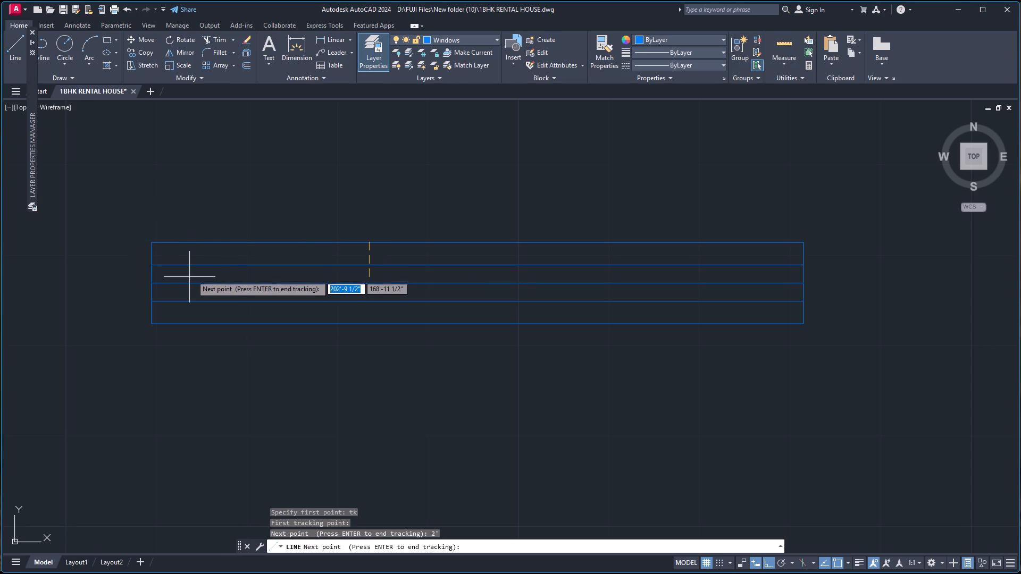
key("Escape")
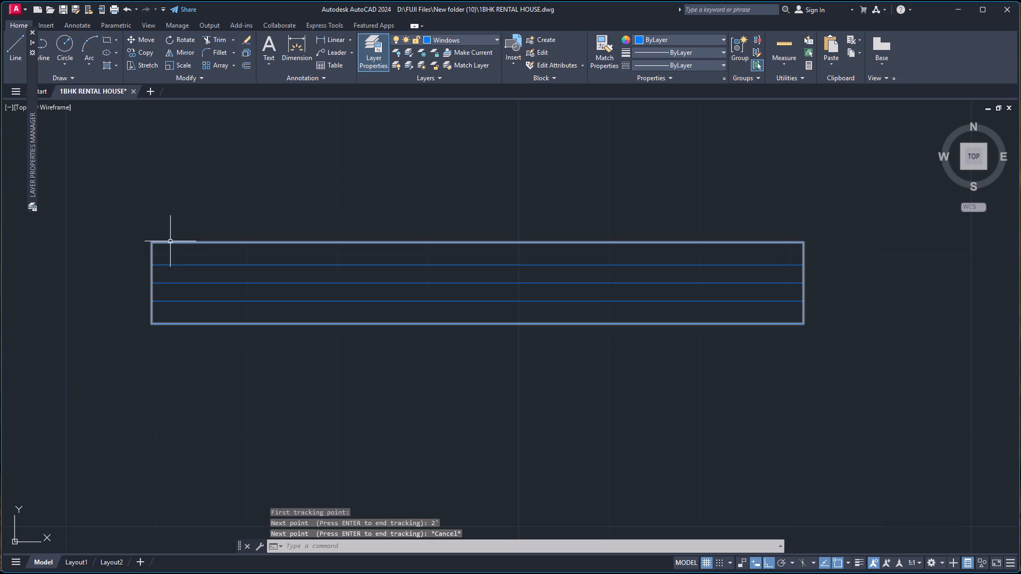
Draw a vertical line across the window's full depth, 2" inside its west end.
key("l")
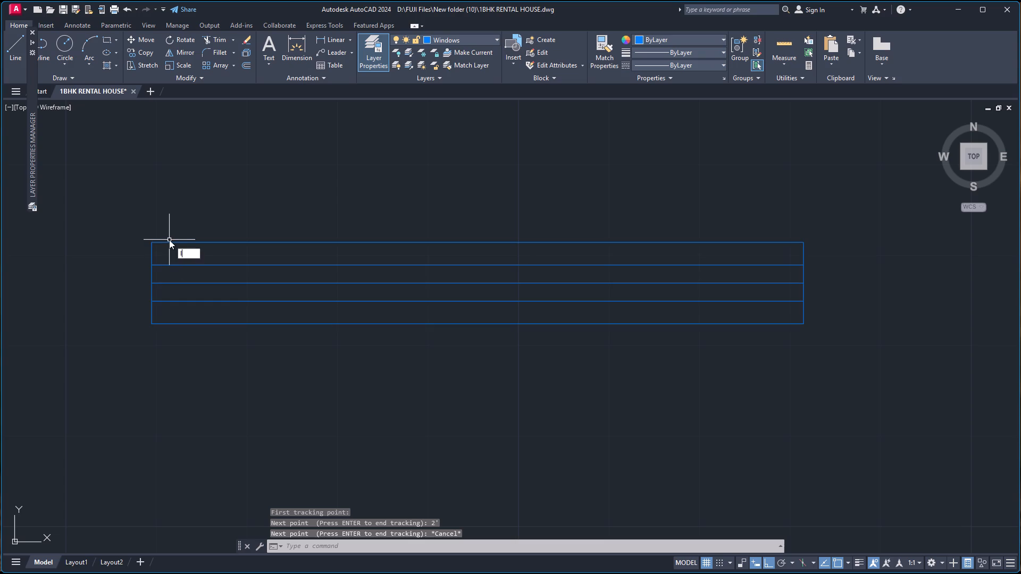
key("Return")
type("tk")
key("Return")
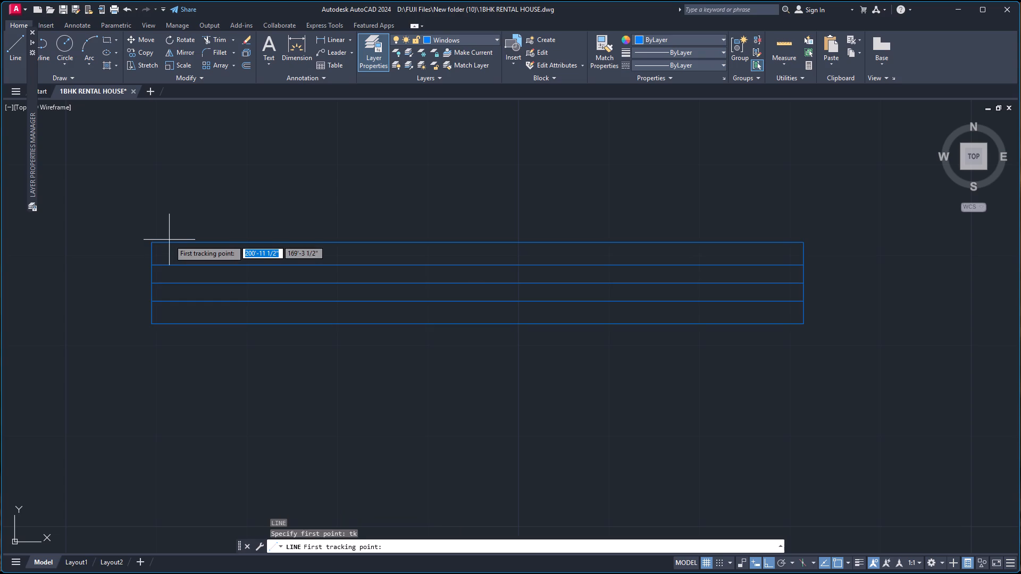
left_click(152, 245)
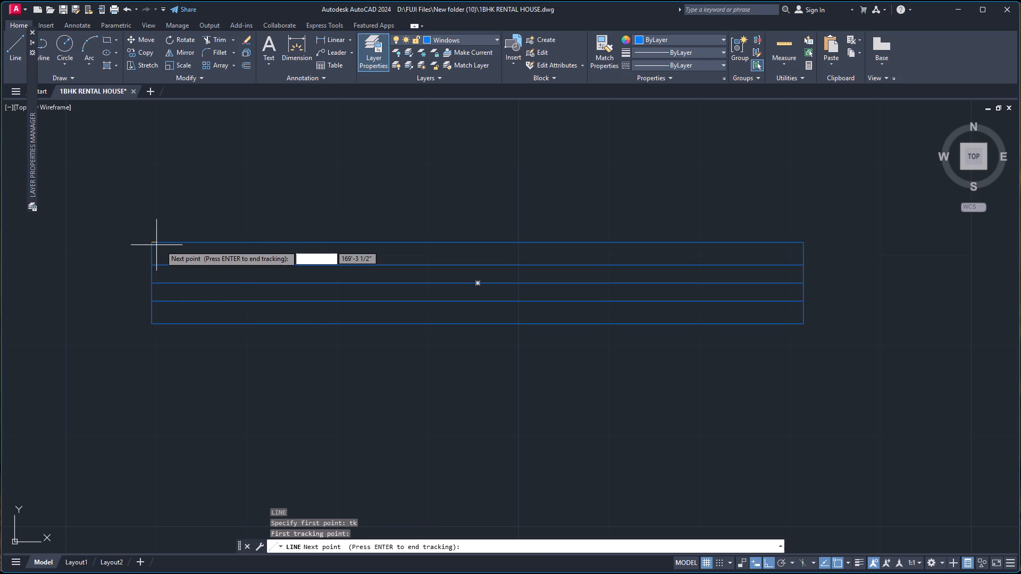
key("2")
key("Return")
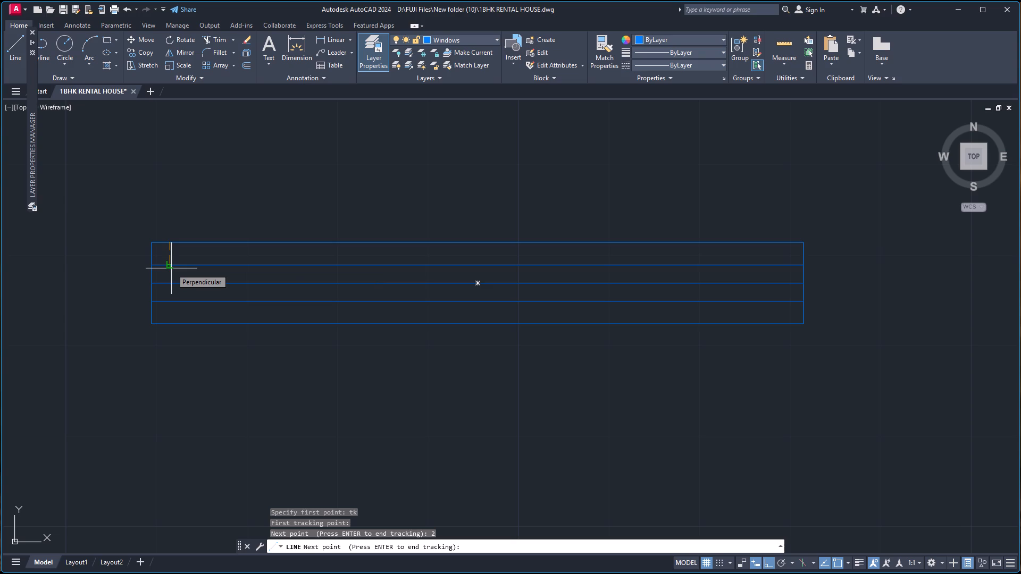
key("Return")
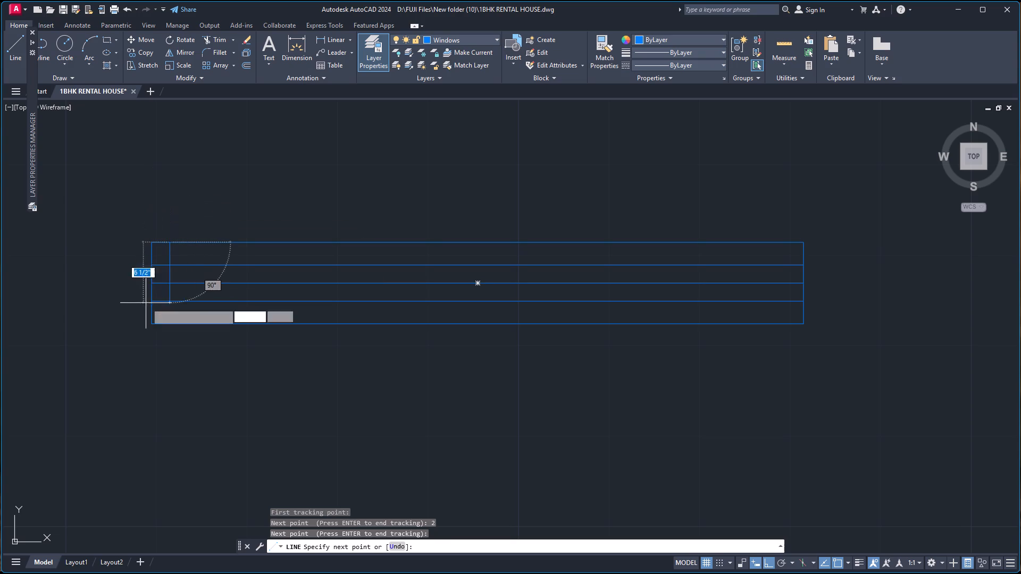
left_click(170, 323)
key("space")
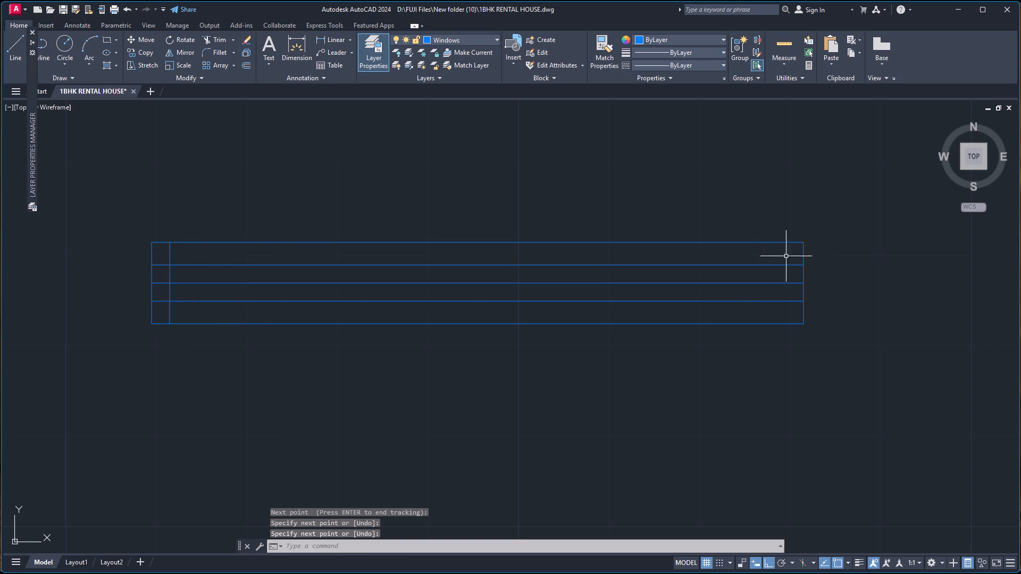
Draw a matching vertical line across the window's full depth, 2" inside its east end.
key("l")
key("Return")
type("tk")
key("Return")
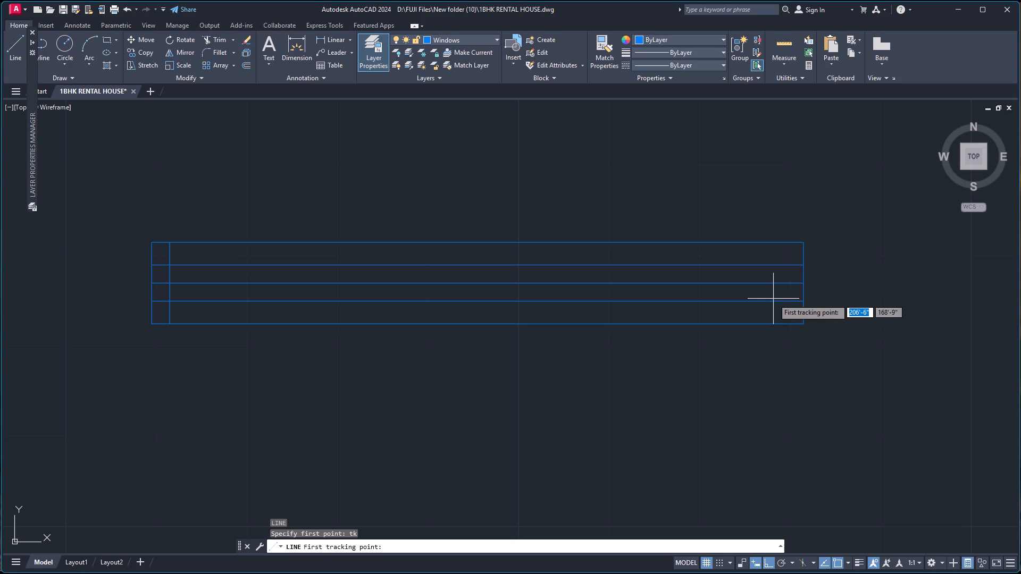
left_click(801, 246)
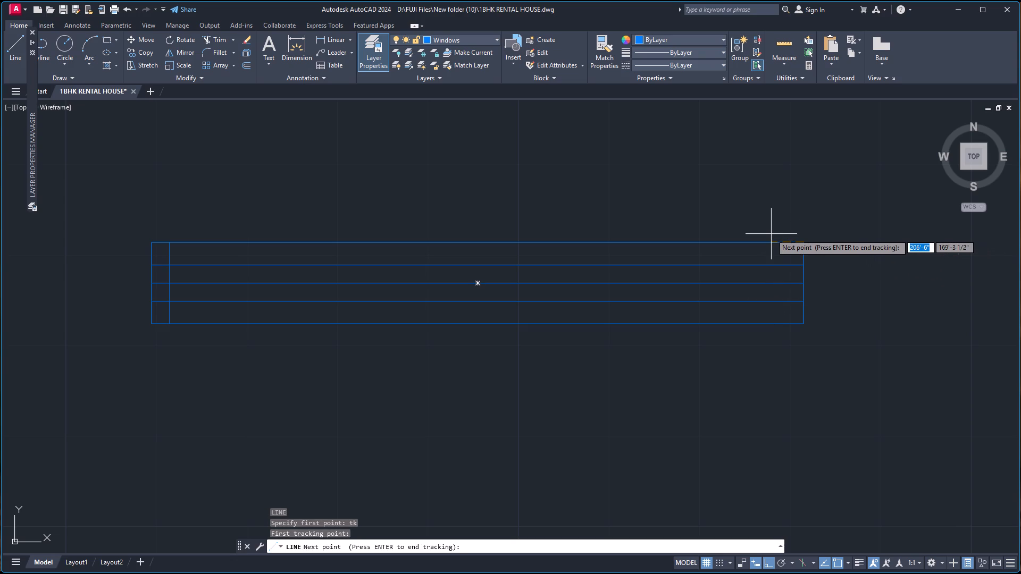
key("2")
key("Return")
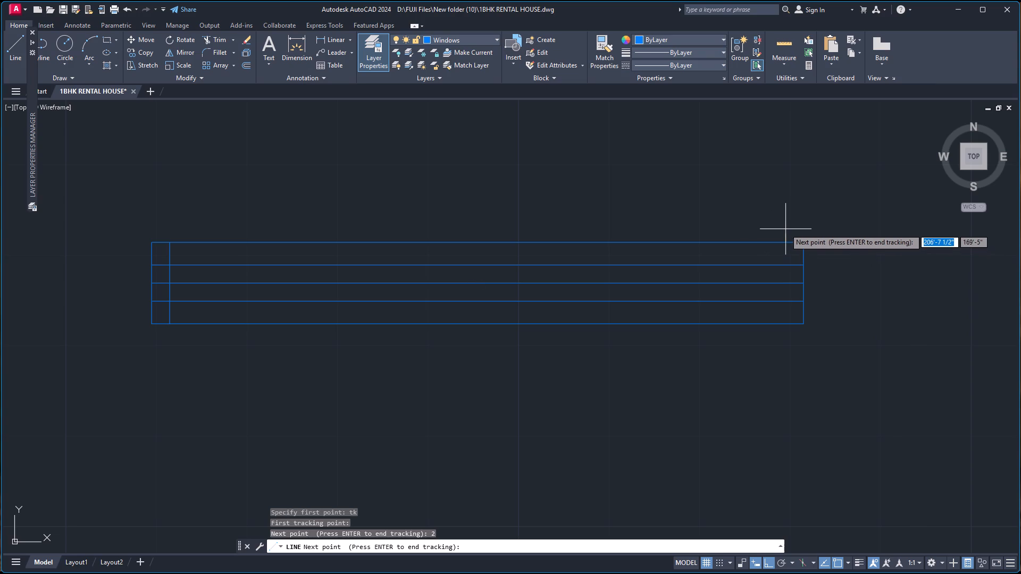
key("Return")
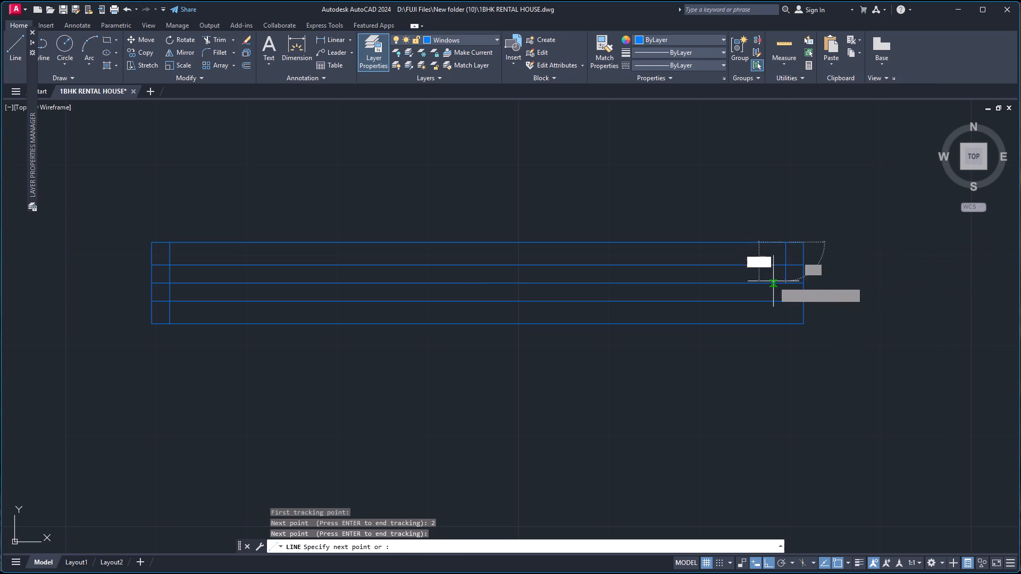
left_click(786, 323)
key("space")
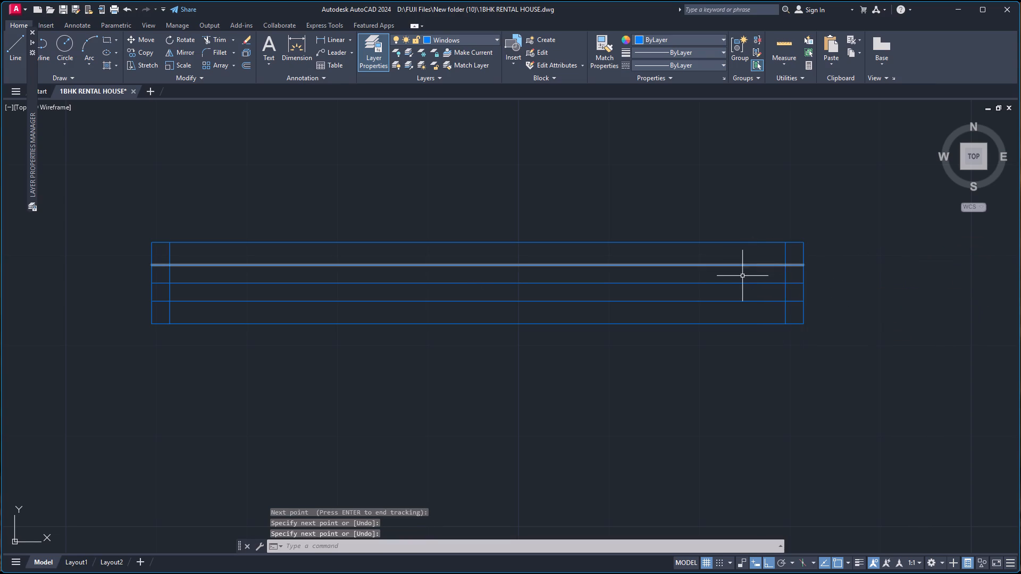
Trim both vertical lines outside the two offset lines and the centre line's ends beyond the vertical lines.
type("tr")
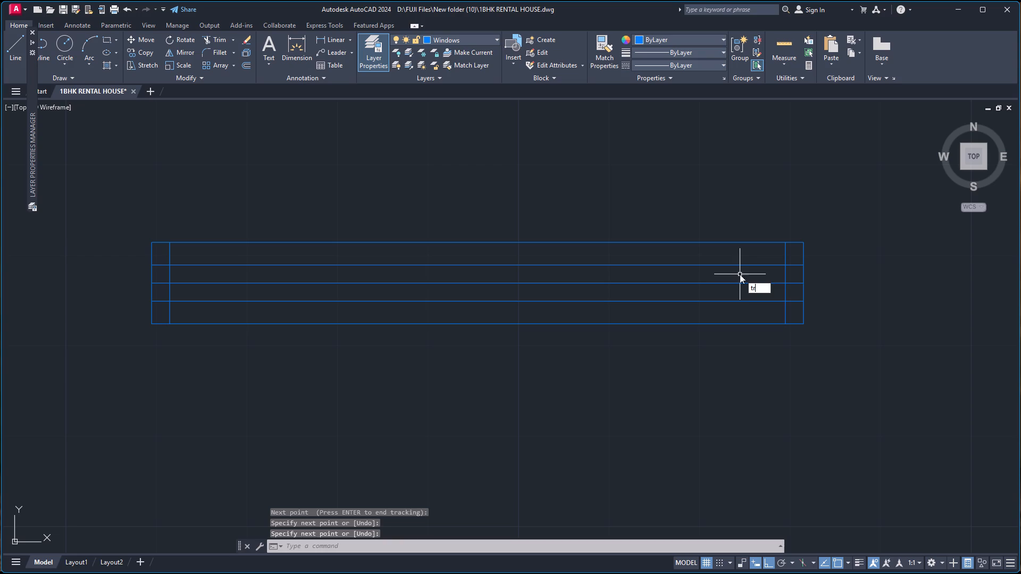
key("Return")
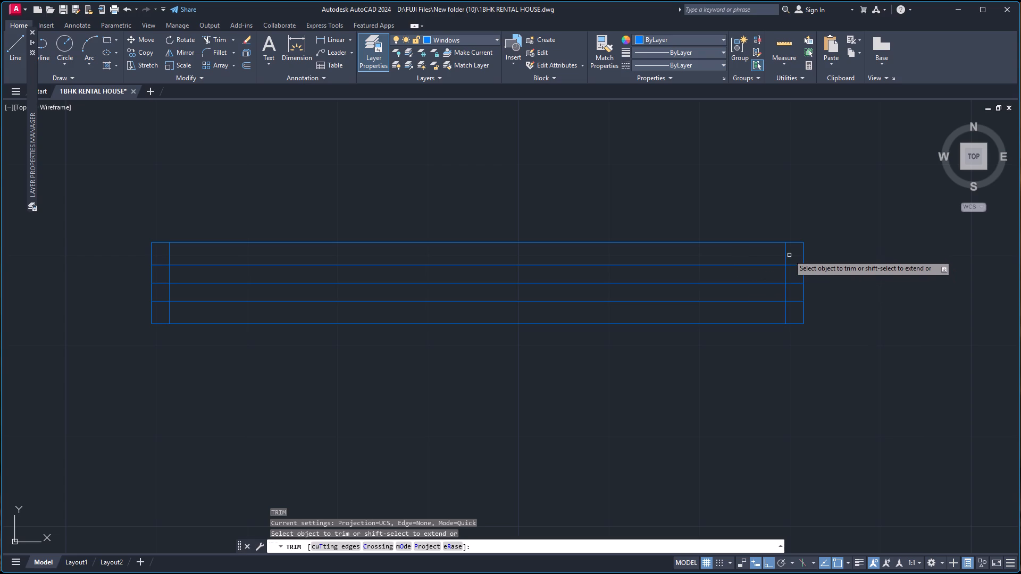
left_click(785, 254)
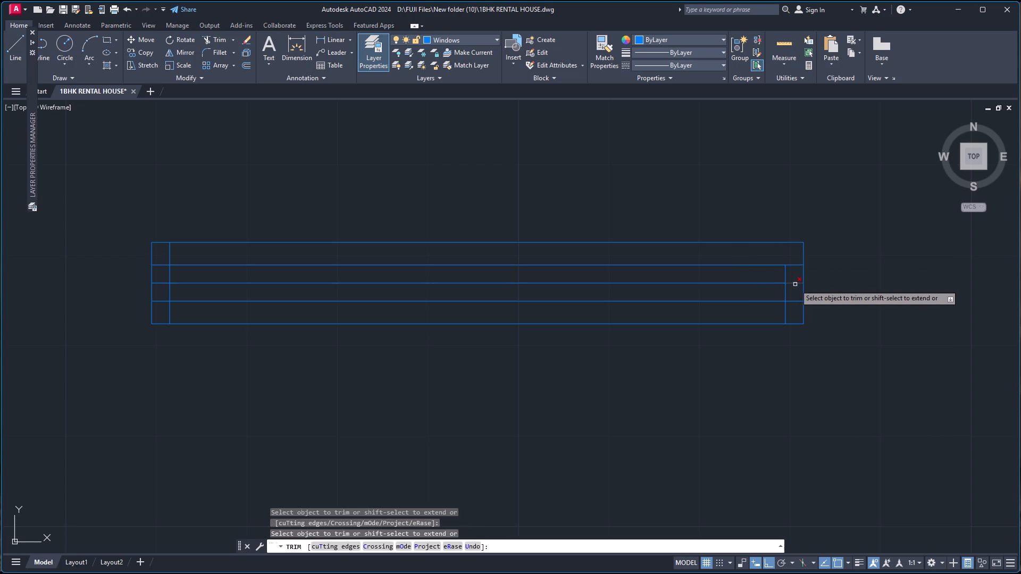
left_click(795, 284)
left_click(784, 310)
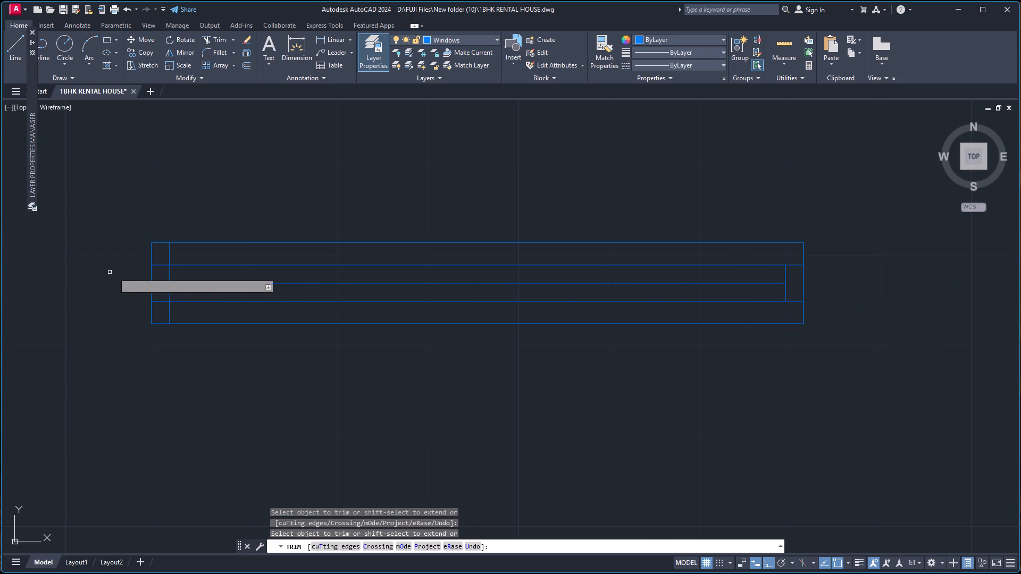
left_click(169, 257)
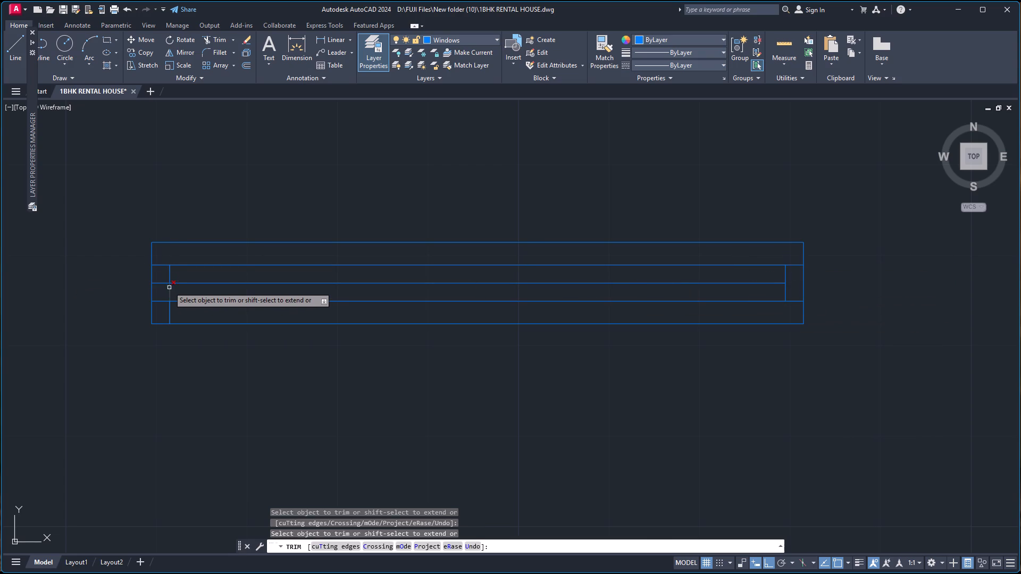
left_click(162, 284)
left_click(171, 311)
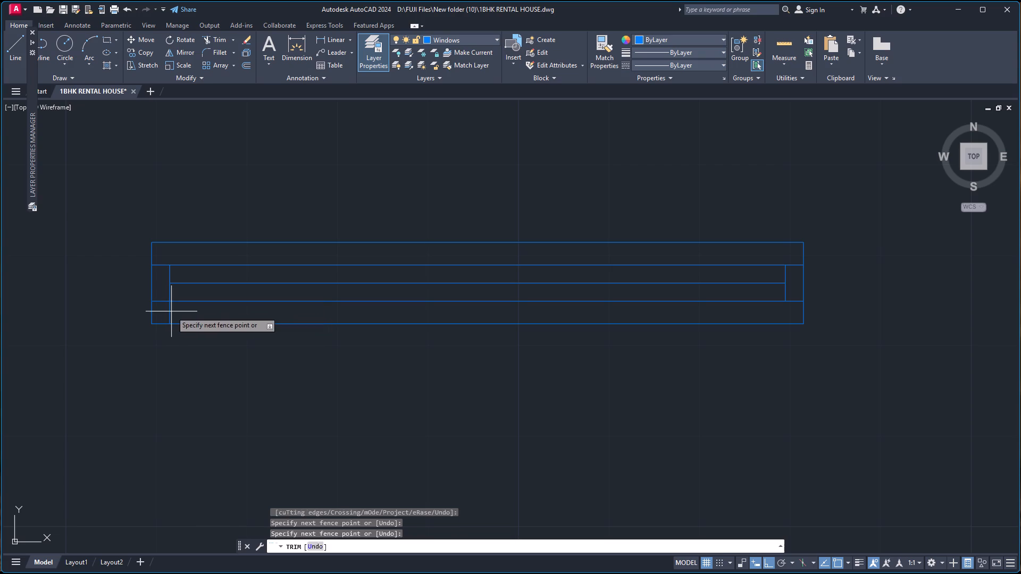
left_click(167, 309)
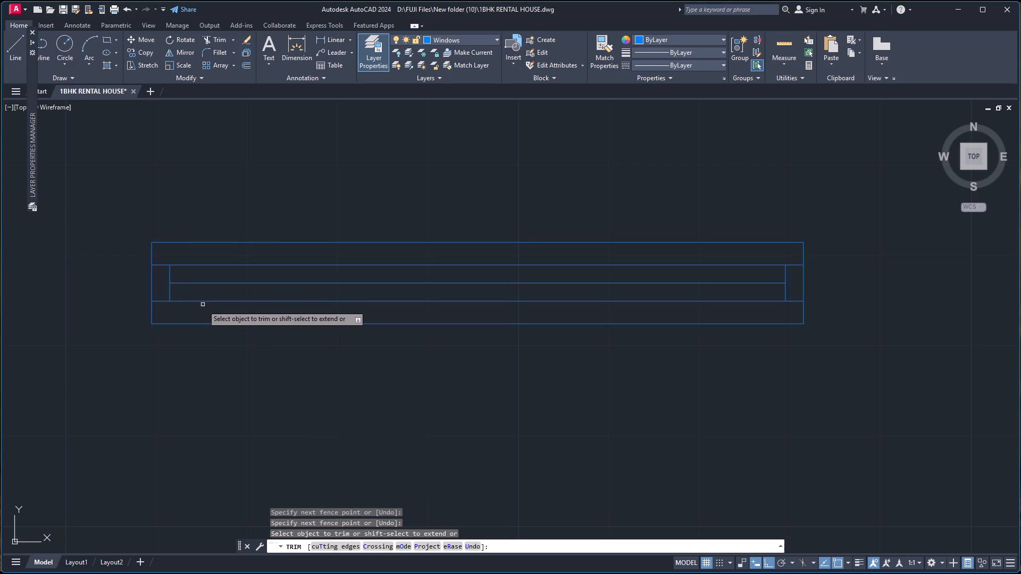
key("Escape")
Group all the linework of the finished window symbol.
left_click(138, 217)
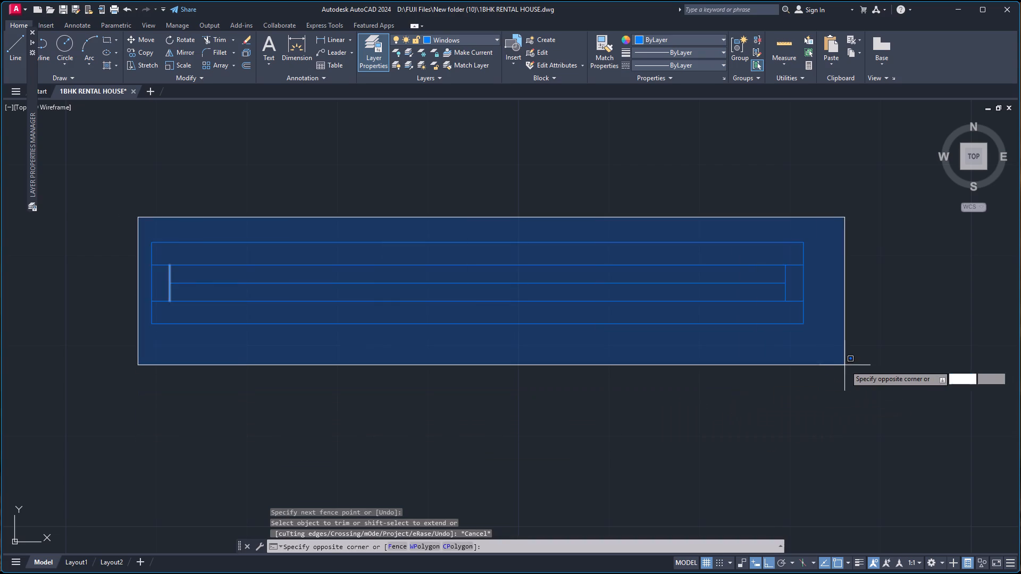
left_click(844, 367)
key("g")
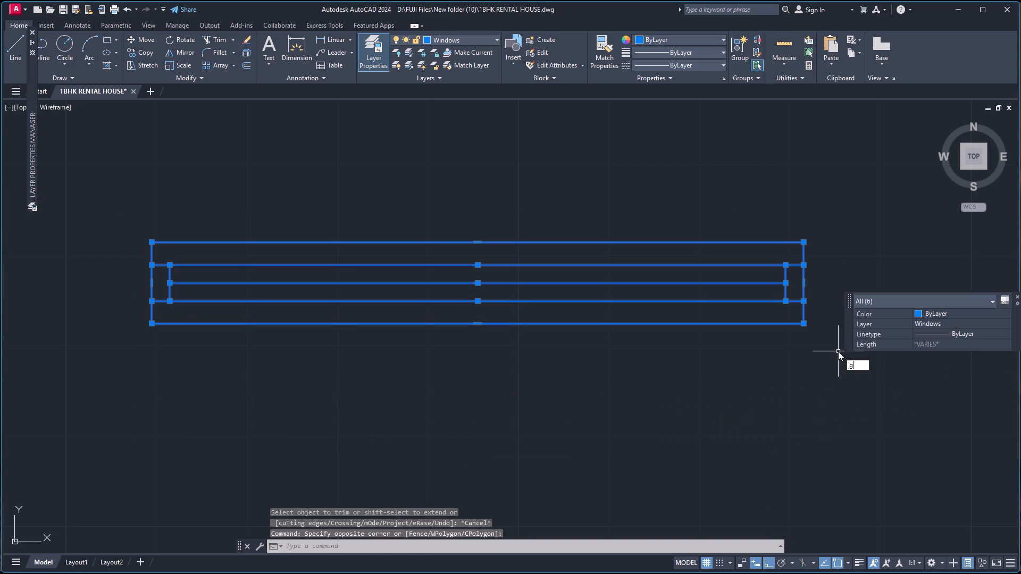
key("Return")
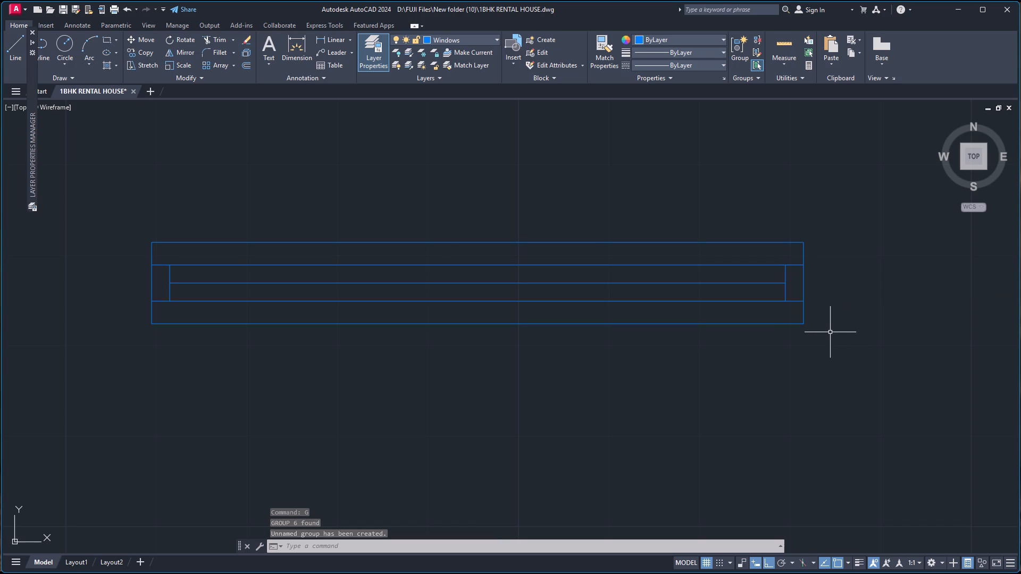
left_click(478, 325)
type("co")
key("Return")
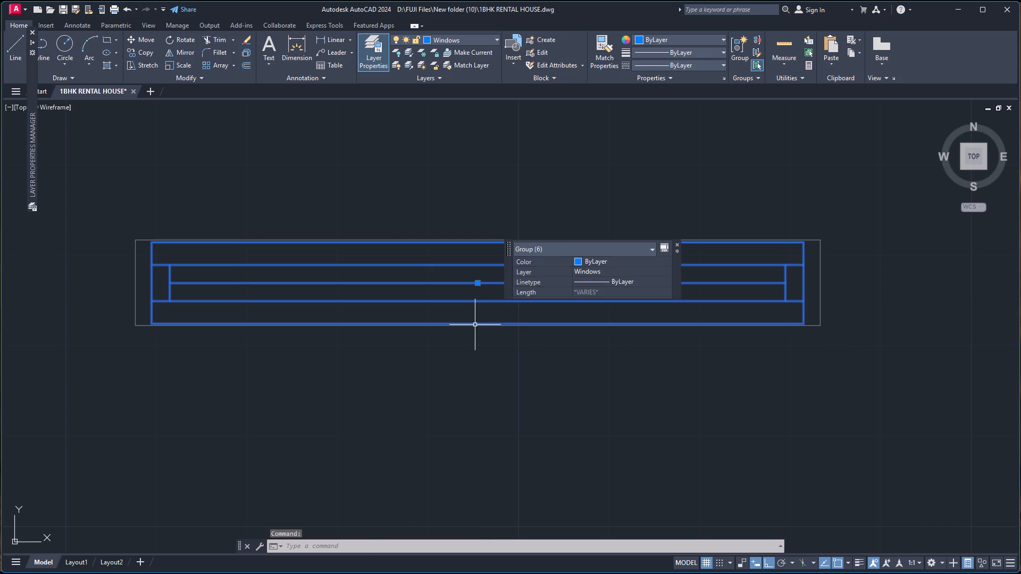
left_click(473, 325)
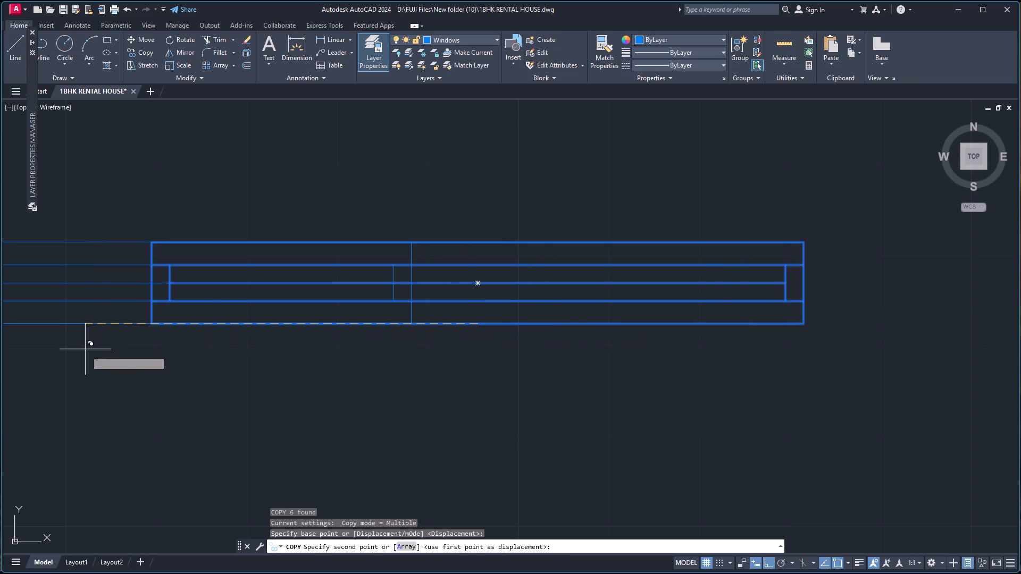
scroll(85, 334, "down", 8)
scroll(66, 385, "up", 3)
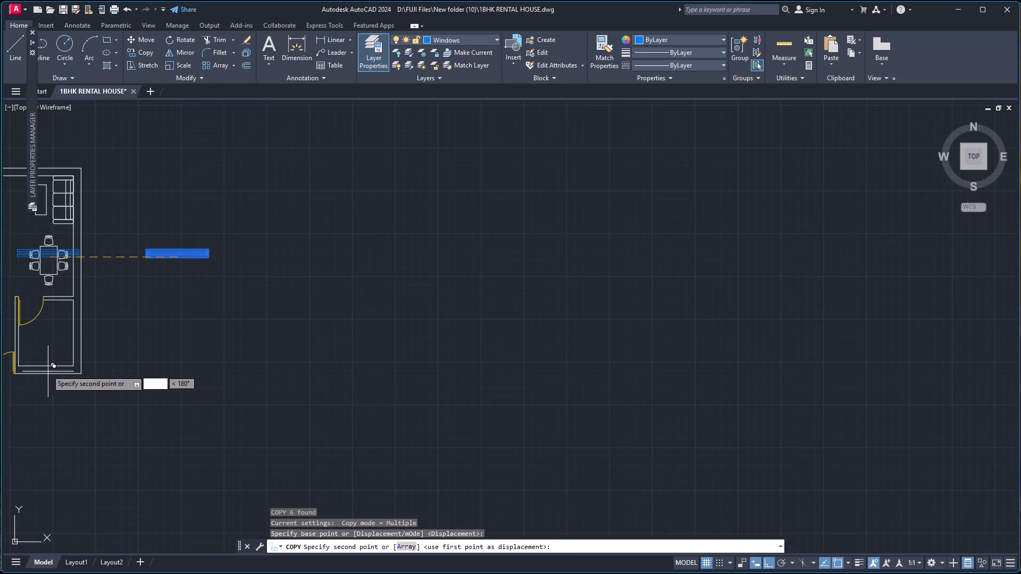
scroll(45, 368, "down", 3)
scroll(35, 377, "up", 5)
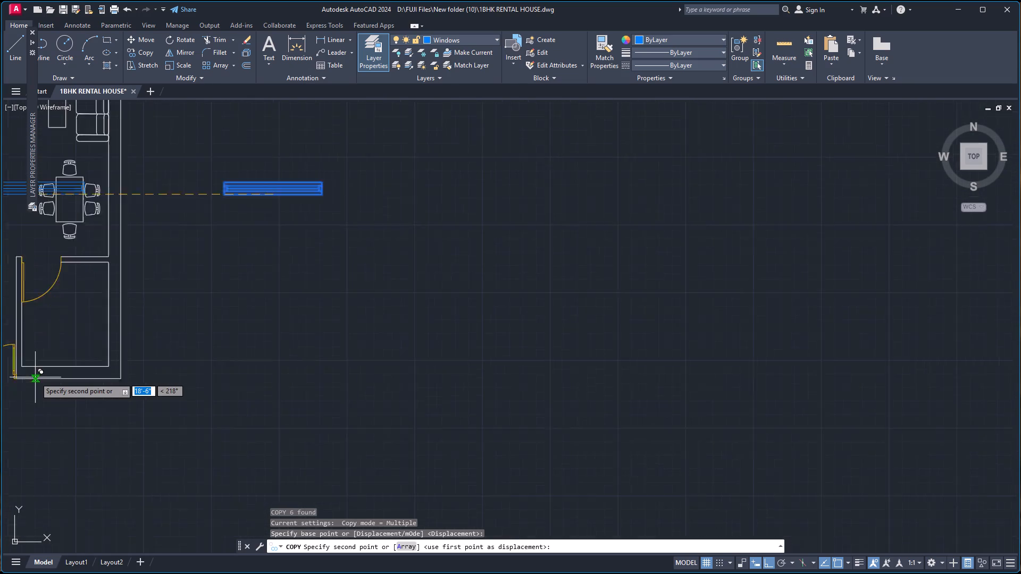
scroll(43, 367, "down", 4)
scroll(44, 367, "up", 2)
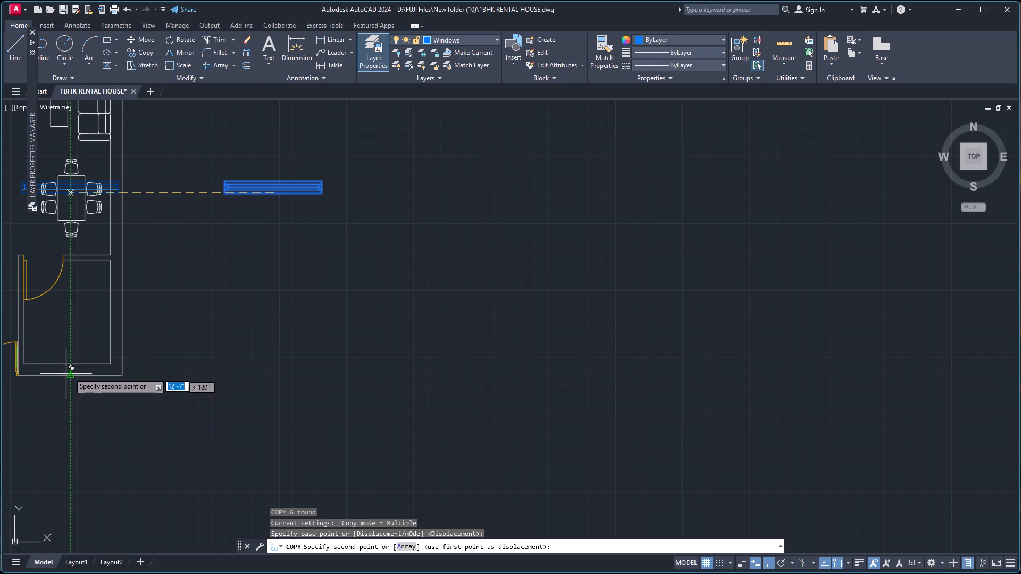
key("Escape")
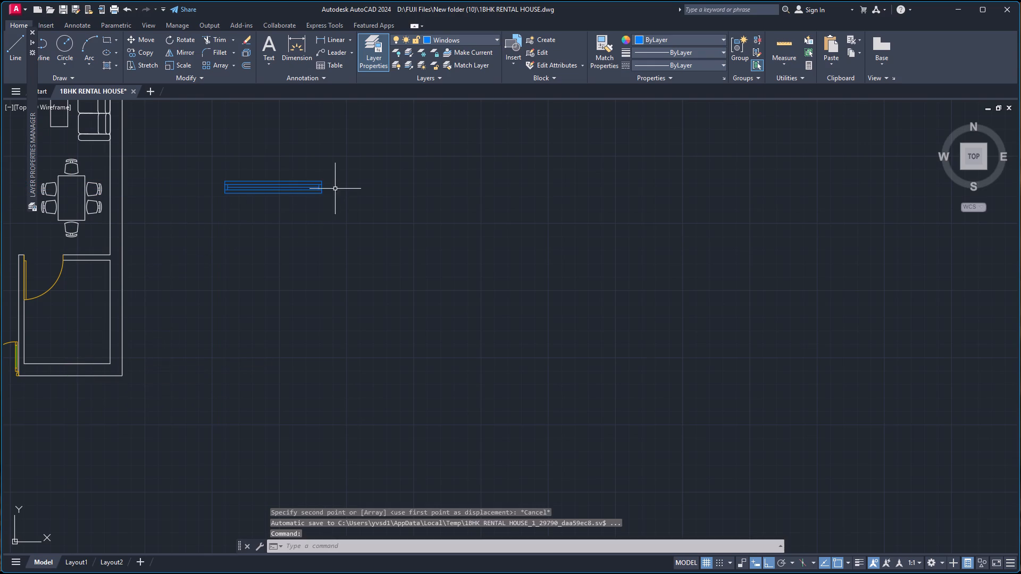
Stretch the east end of the loose window symbol 1' westward to shorten it.
key("s")
key("Return")
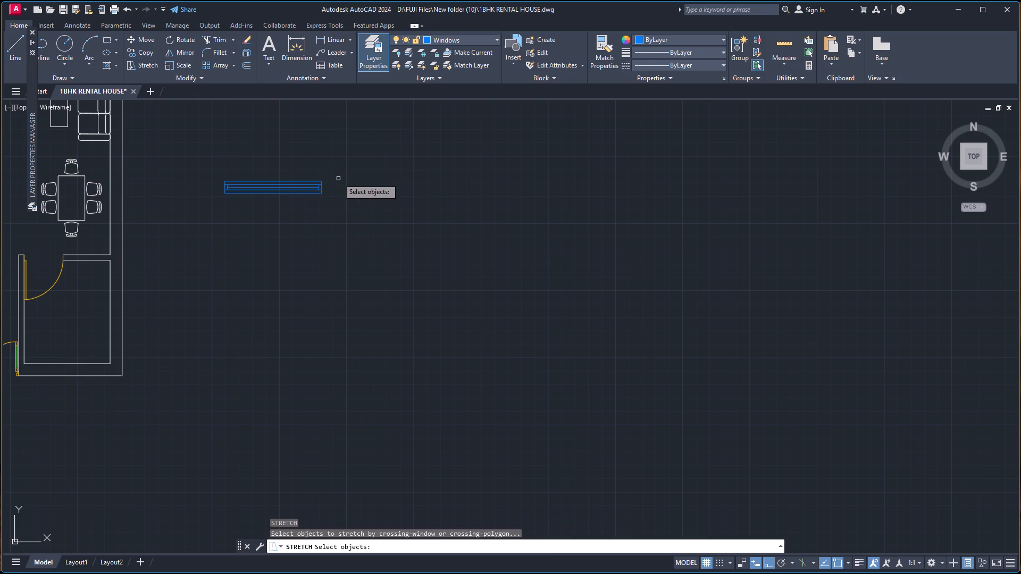
left_click(341, 164)
left_click(310, 202)
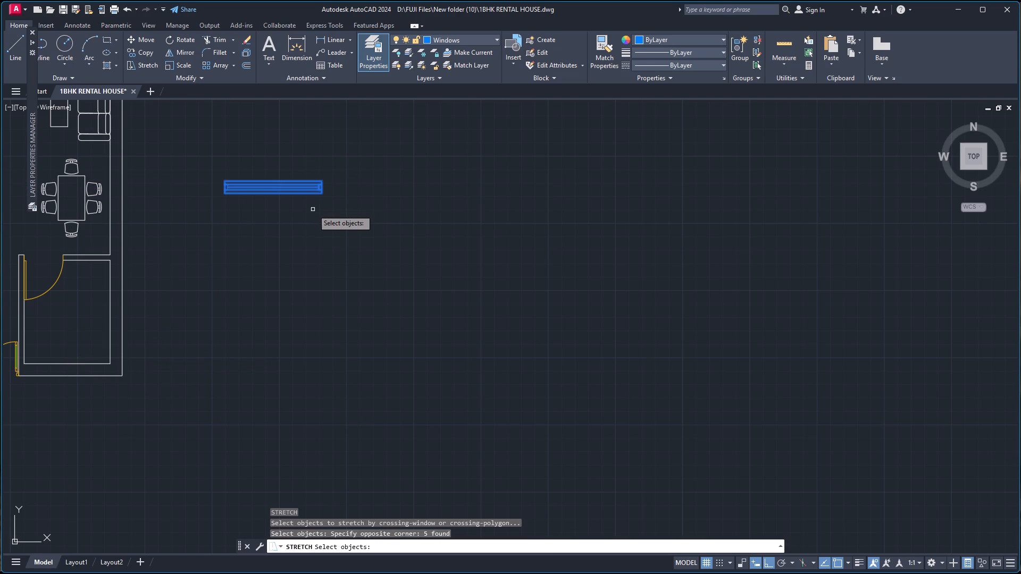
key("Return")
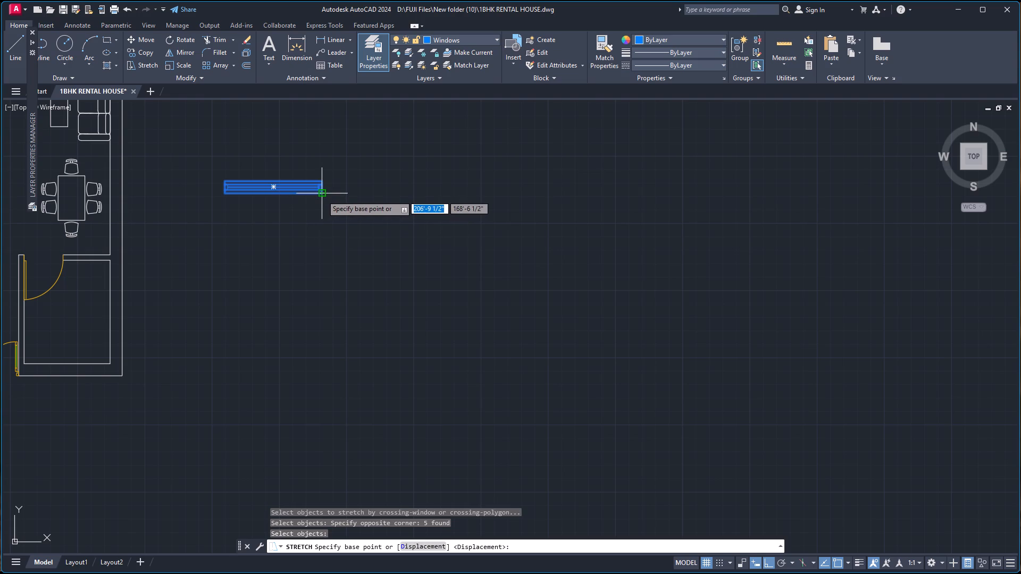
left_click(321, 195)
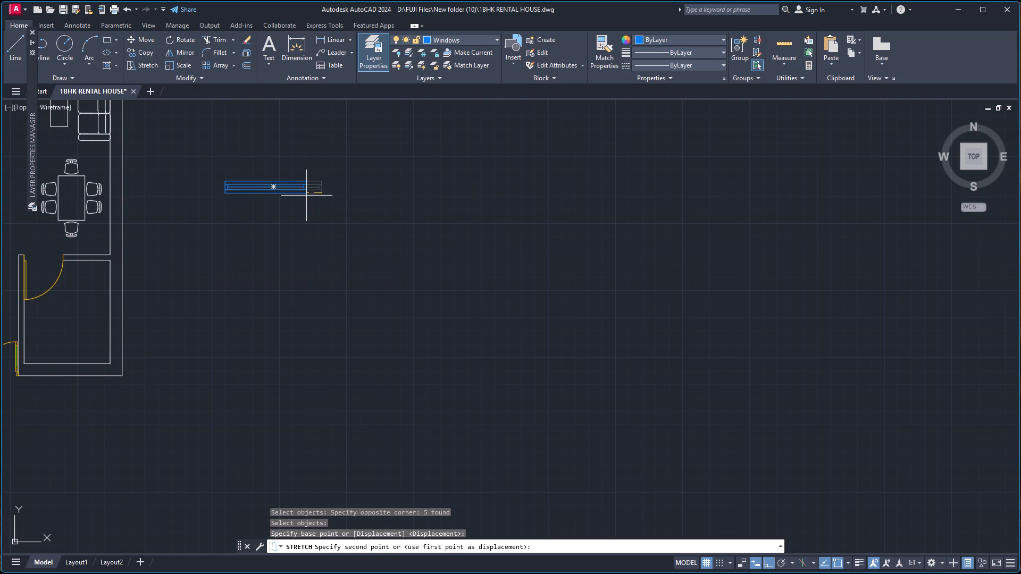
right_click(0, 573)
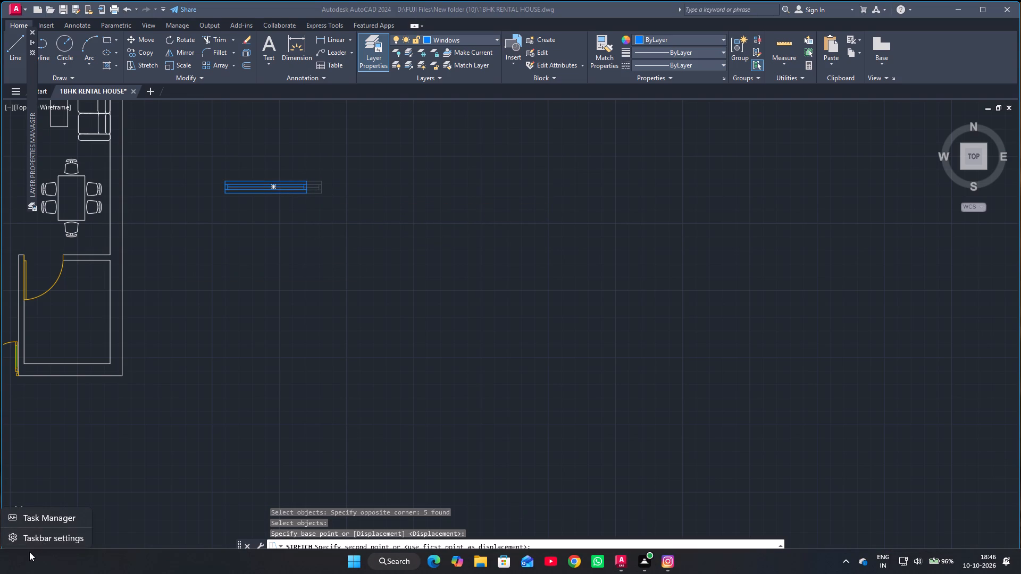
left_click(296, 379)
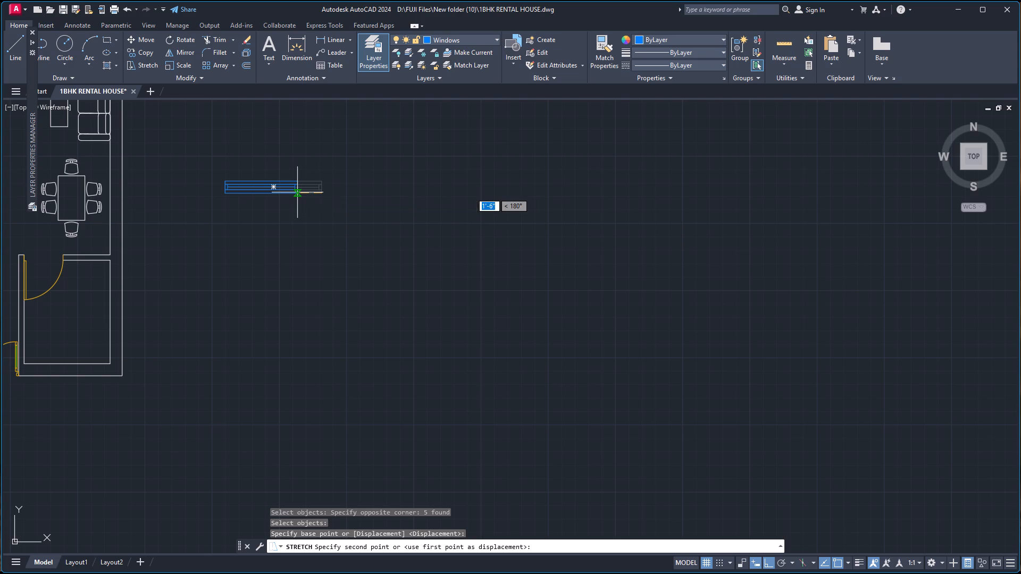
key("F8")
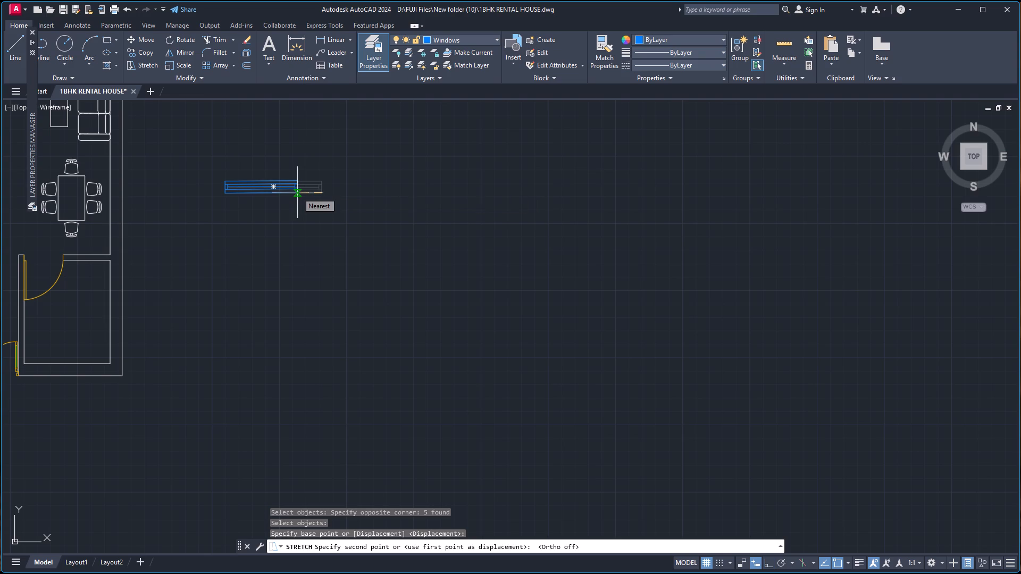
key("1")
key("apostrophe")
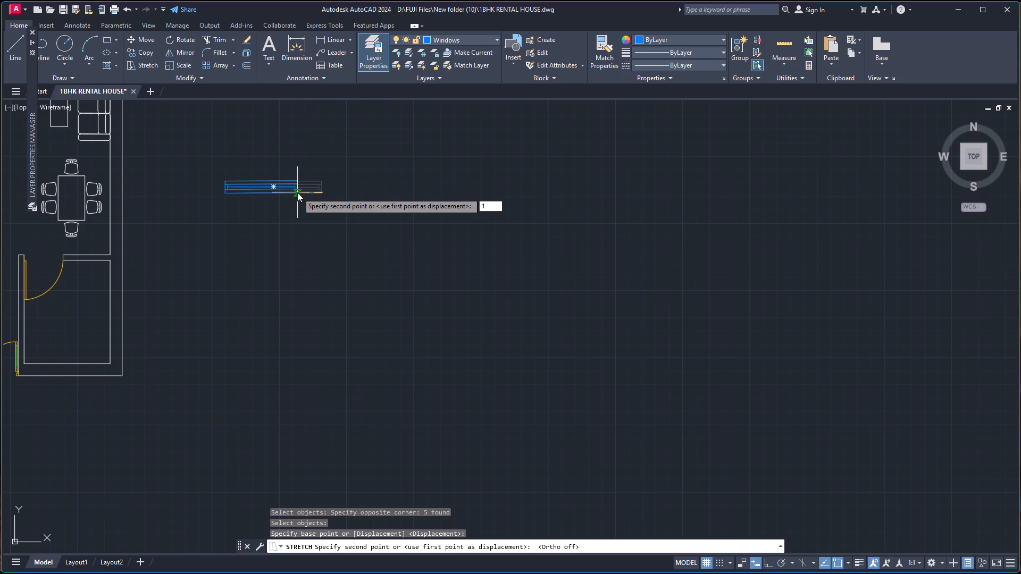
key("Return")
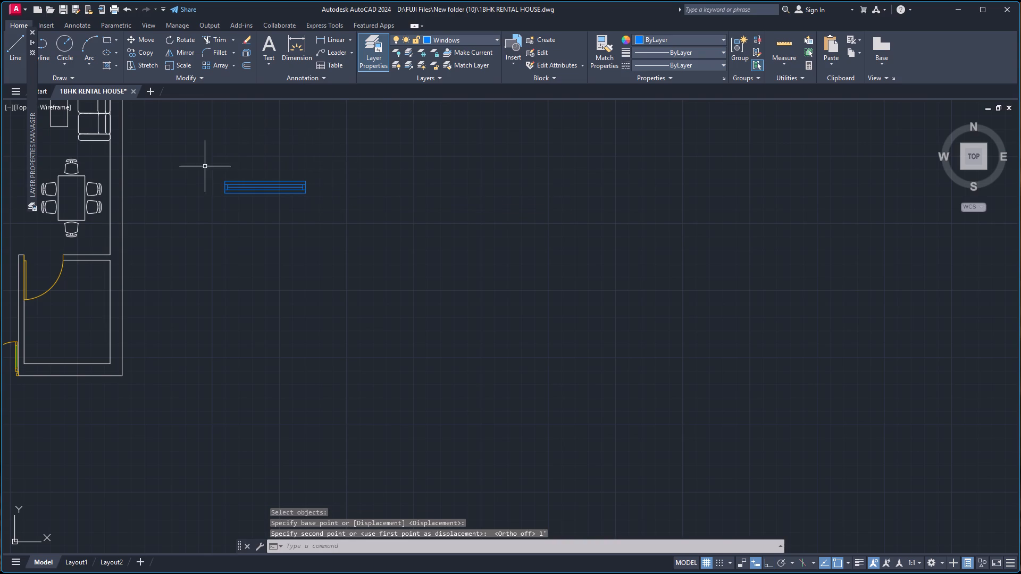
Copy the window by its bottom midpoint to the point midway between the small southeast room's outer south wall corners.
left_click(214, 161)
left_click(309, 206)
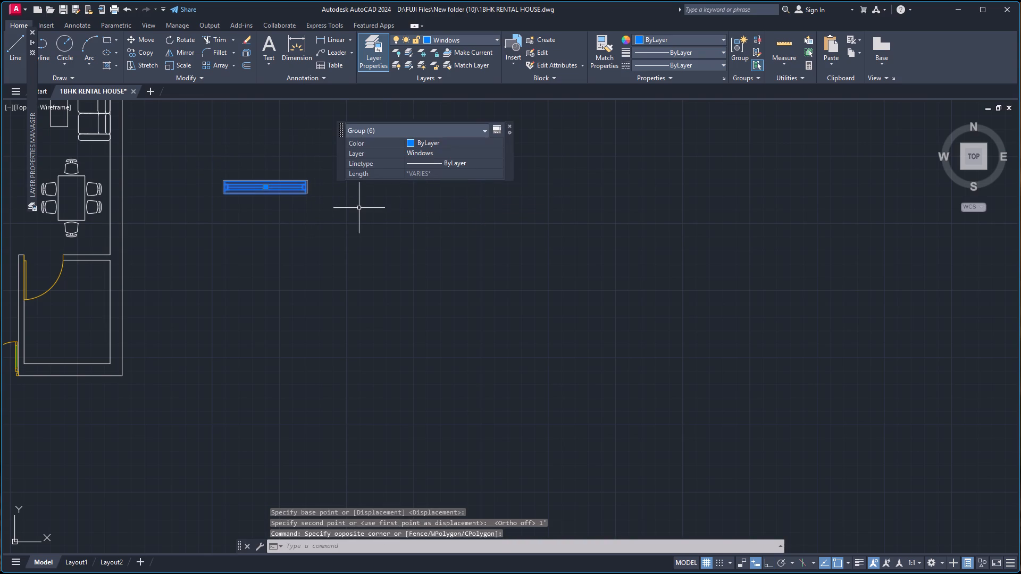
type("co")
key("Return")
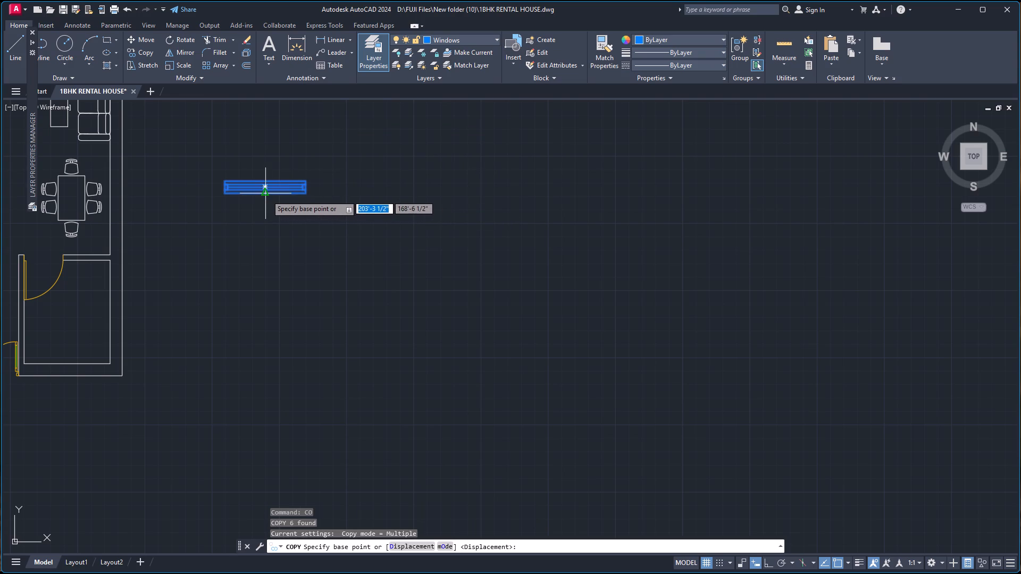
left_click(264, 195)
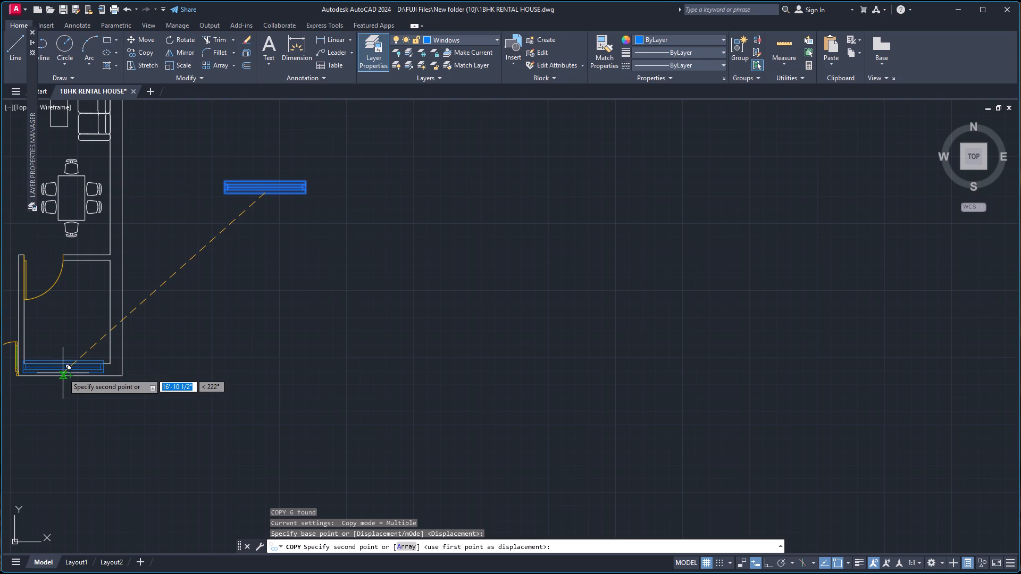
right_click(33, 357)
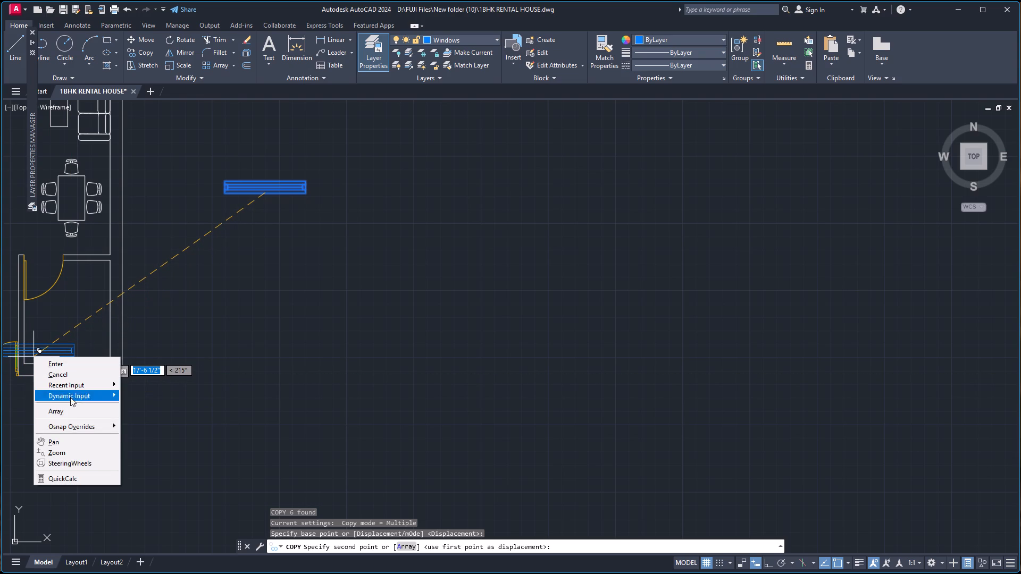
left_click(71, 424)
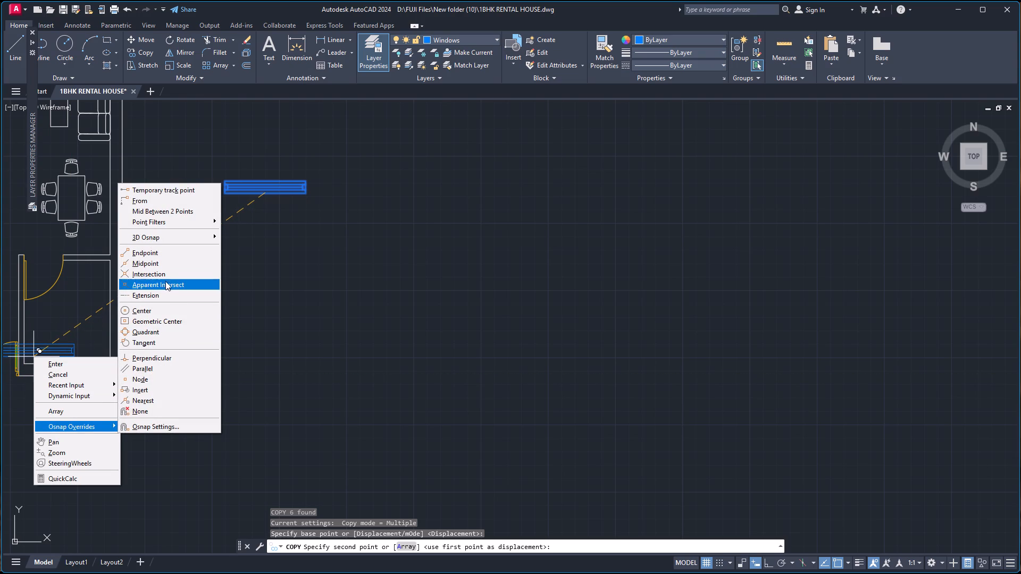
left_click(178, 212)
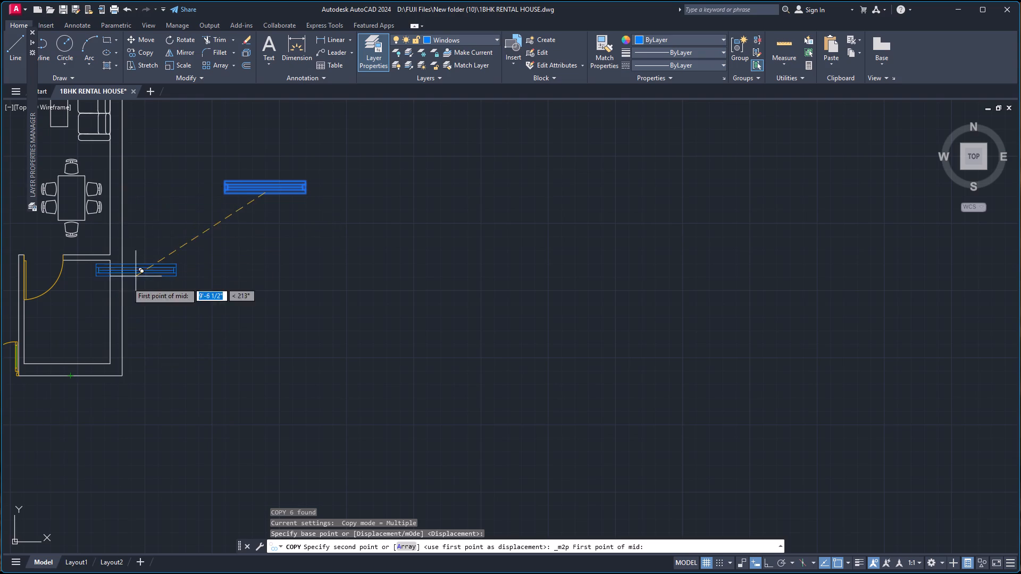
scroll(3, 352, "up", 7)
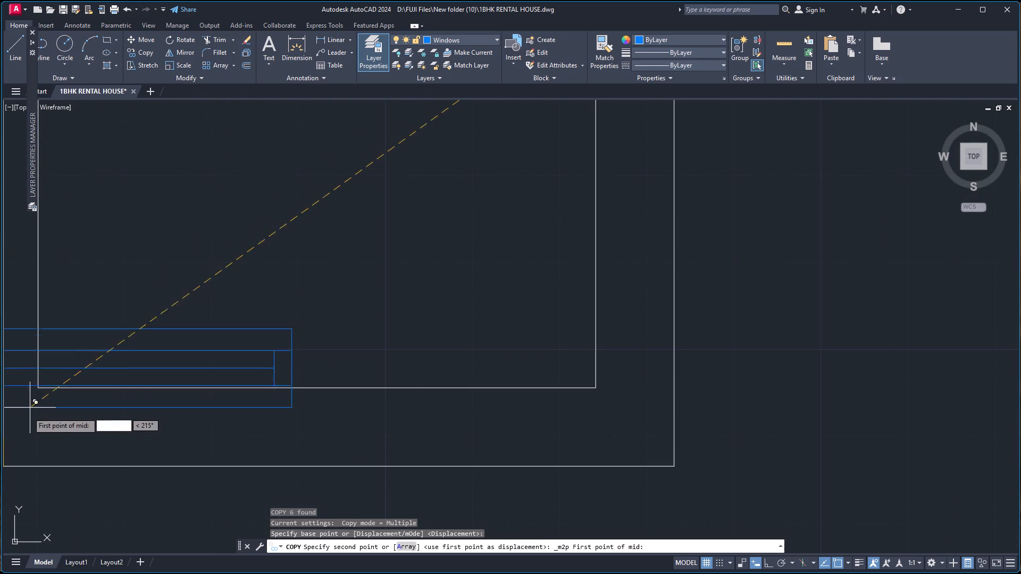
scroll(57, 392, "down", 5)
scroll(39, 411, "up", 5)
scroll(112, 365, "up", 2)
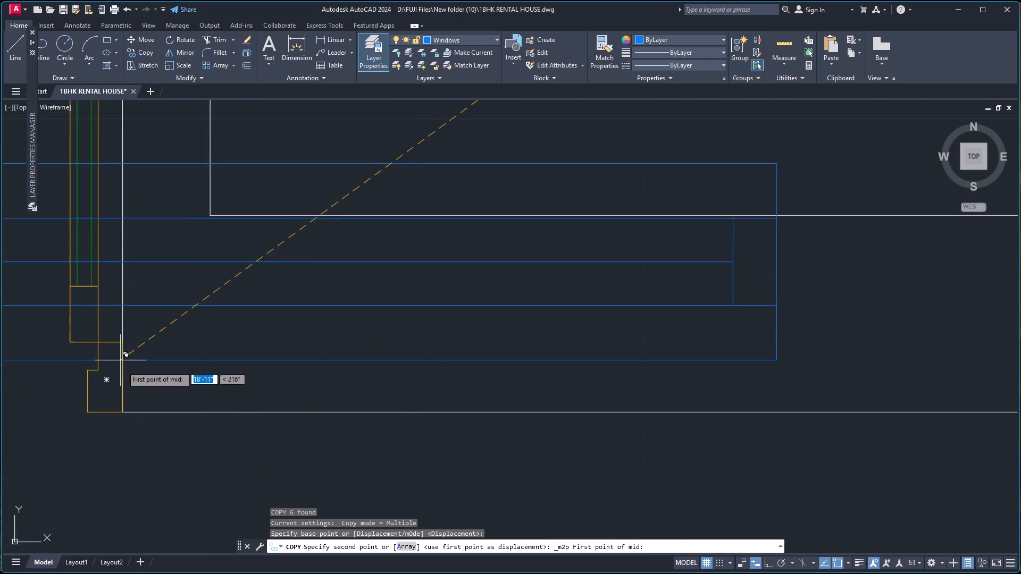
left_click(120, 412)
scroll(170, 394, "down", 5)
left_click(381, 391)
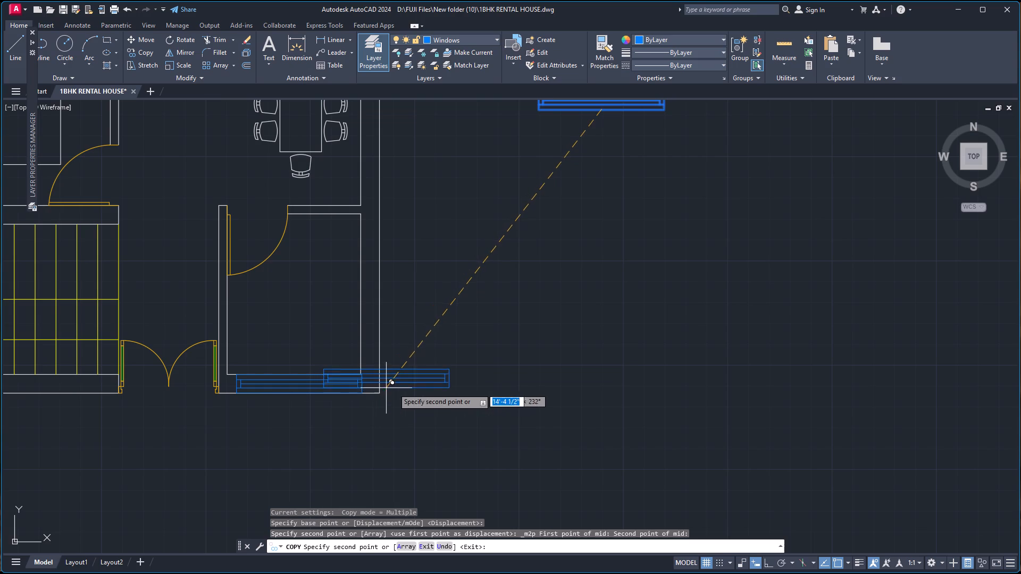
key("Escape")
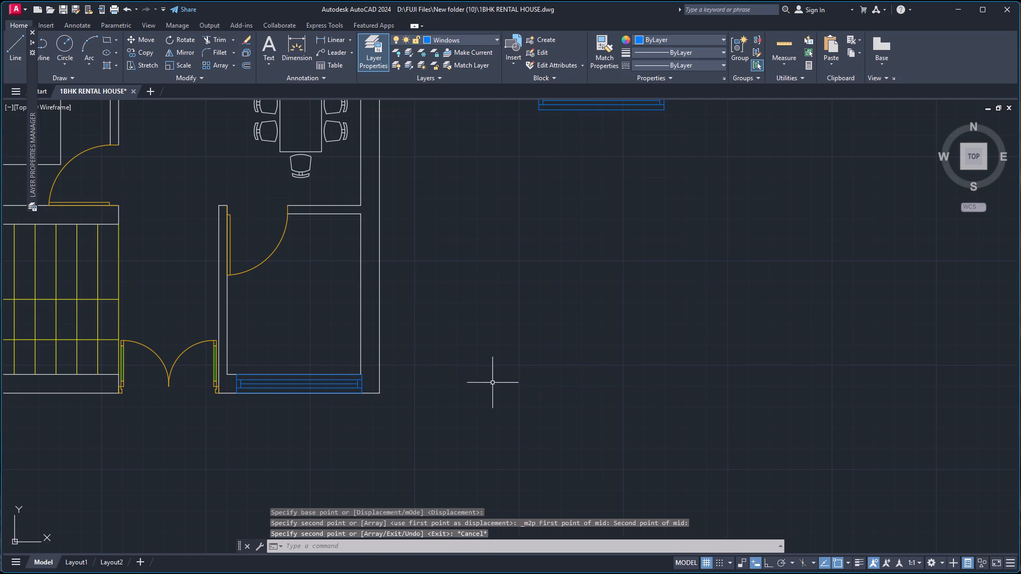
Move the copied south wall window about 2 1/2" west along the wall.
left_click(330, 384)
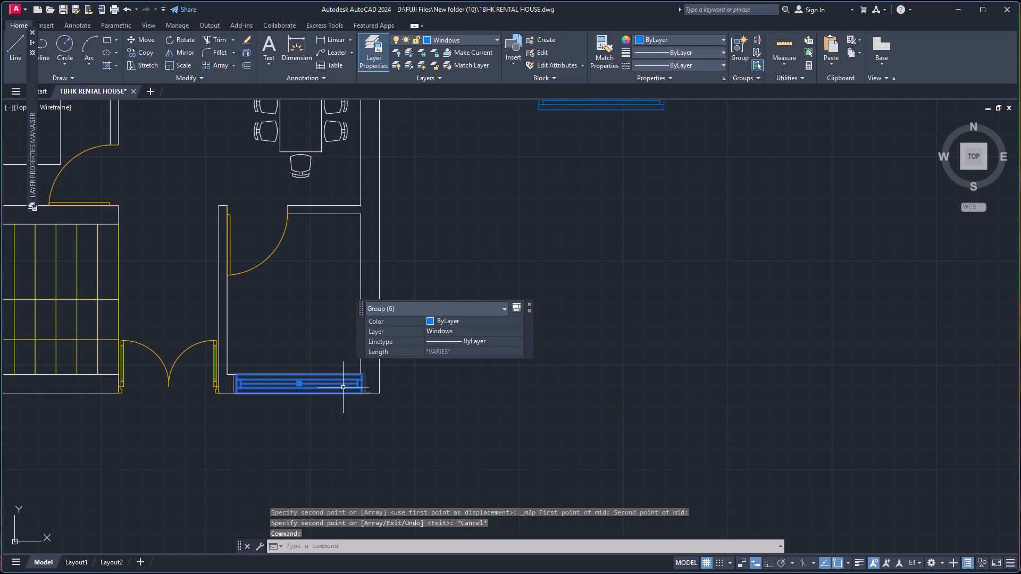
key("m")
key("Return")
scroll(300, 403, "up", 1)
scroll(203, 386, "up", 2)
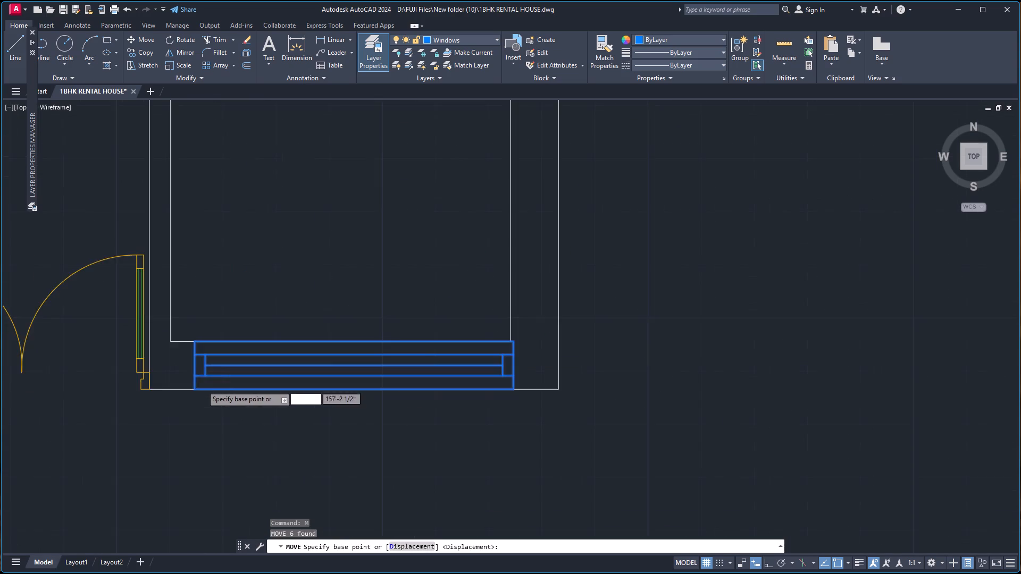
left_click(188, 391)
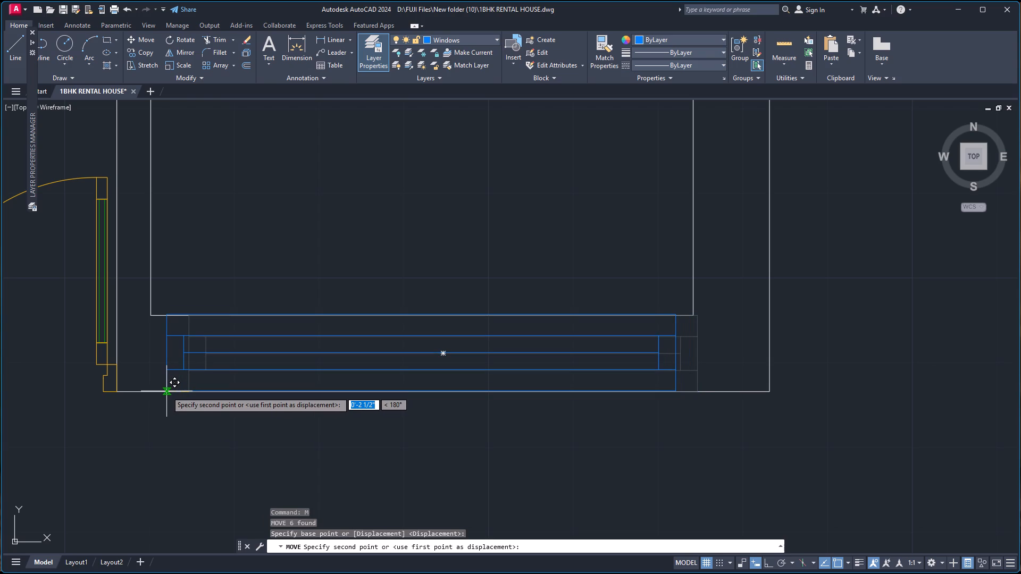
left_click(166, 391)
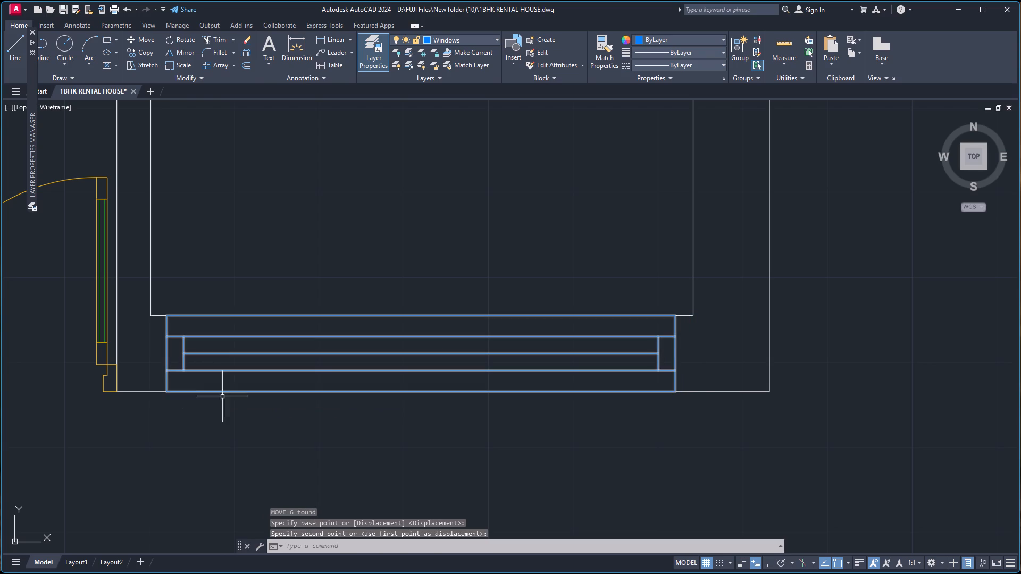
Copy the loose window by its bottom midpoint into the north wall, midway between the living room's two inner corners.
scroll(271, 396, "down", 7)
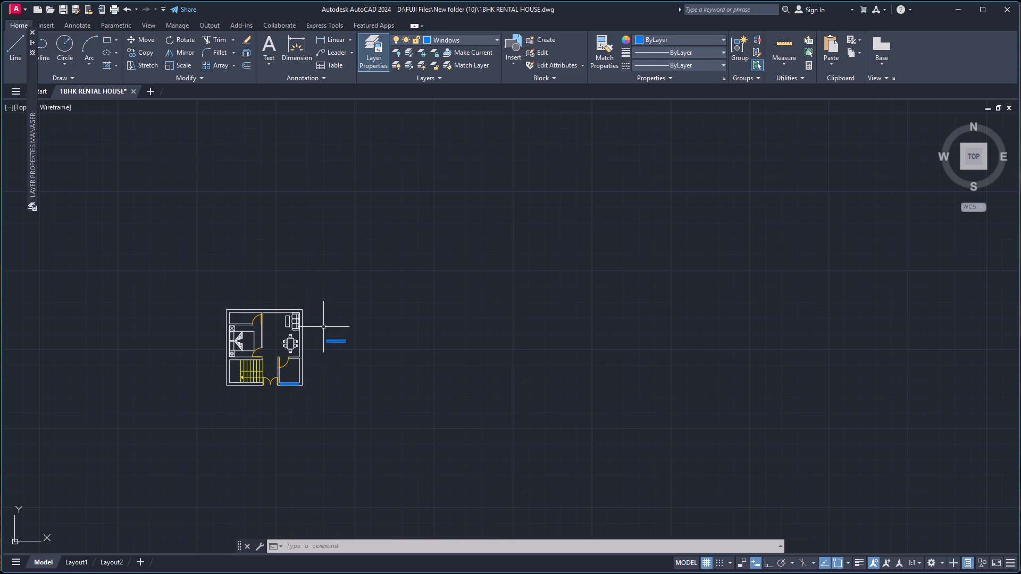
scroll(323, 327, "up", 4)
left_click(334, 386)
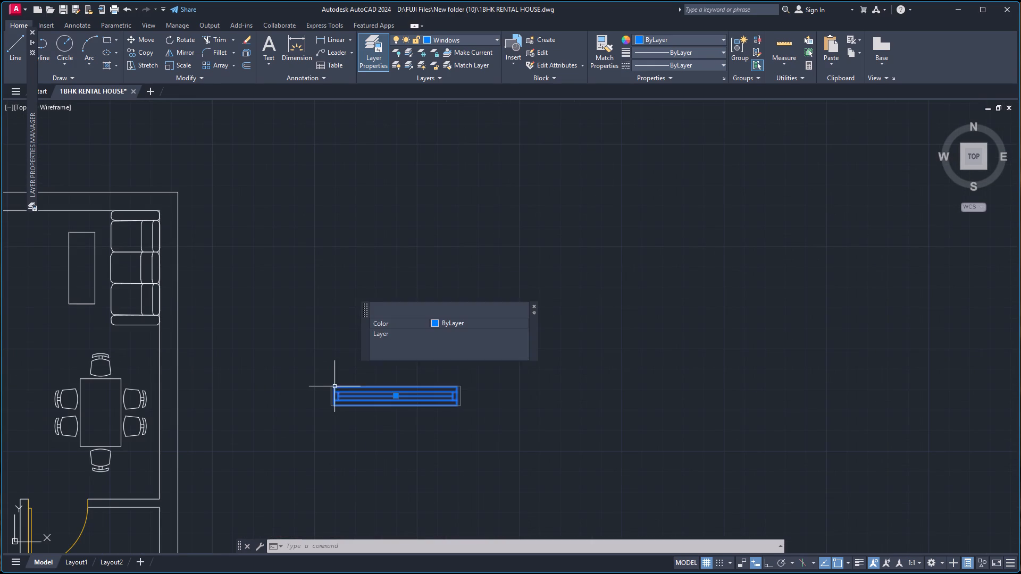
type("co")
key("Return")
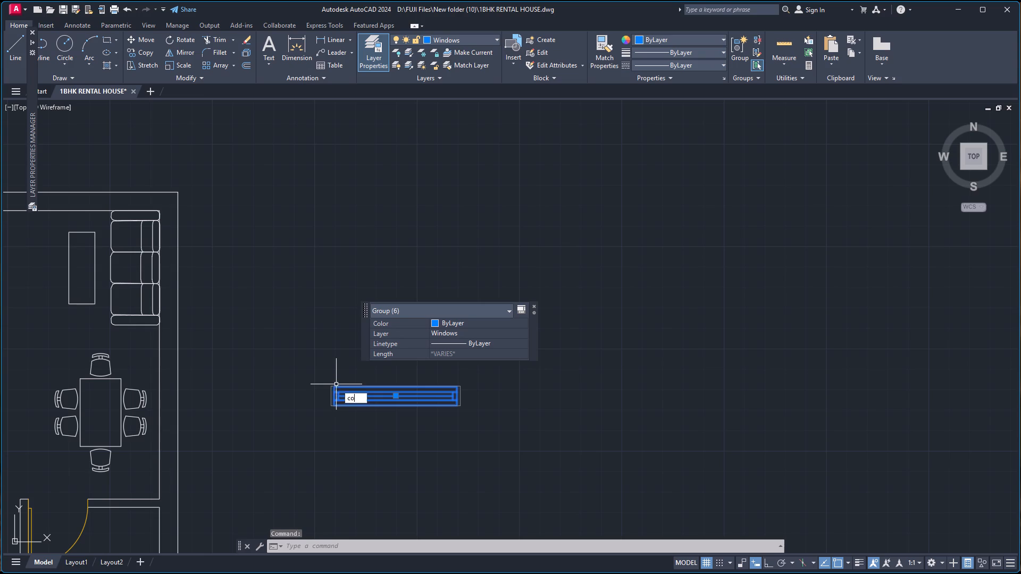
left_click(393, 408)
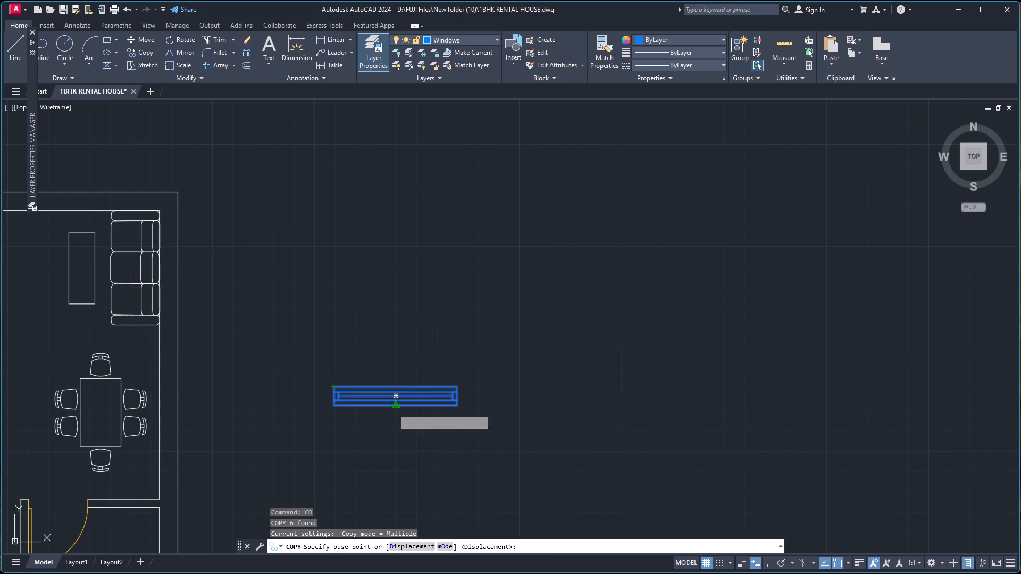
scroll(207, 273, "down", 2)
key("0")
scroll(130, 227, "down", 2)
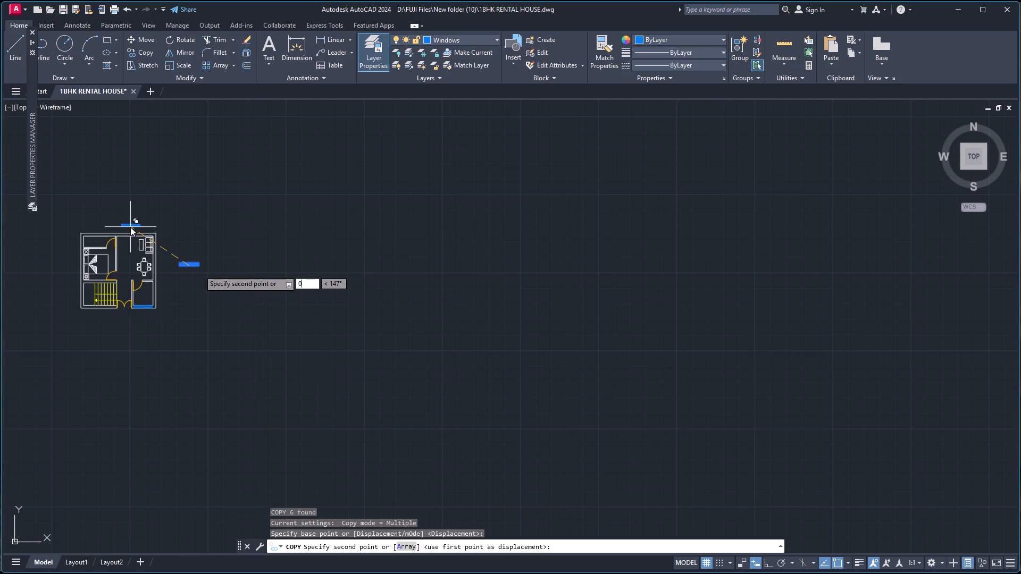
scroll(130, 227, "up", 3)
right_click(115, 276)
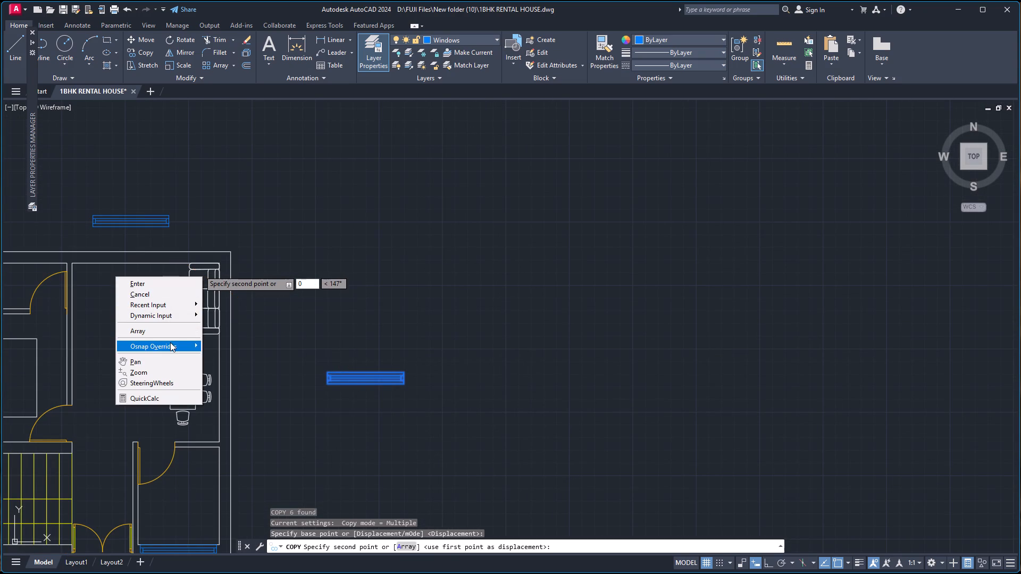
left_click(170, 343)
left_click(271, 128)
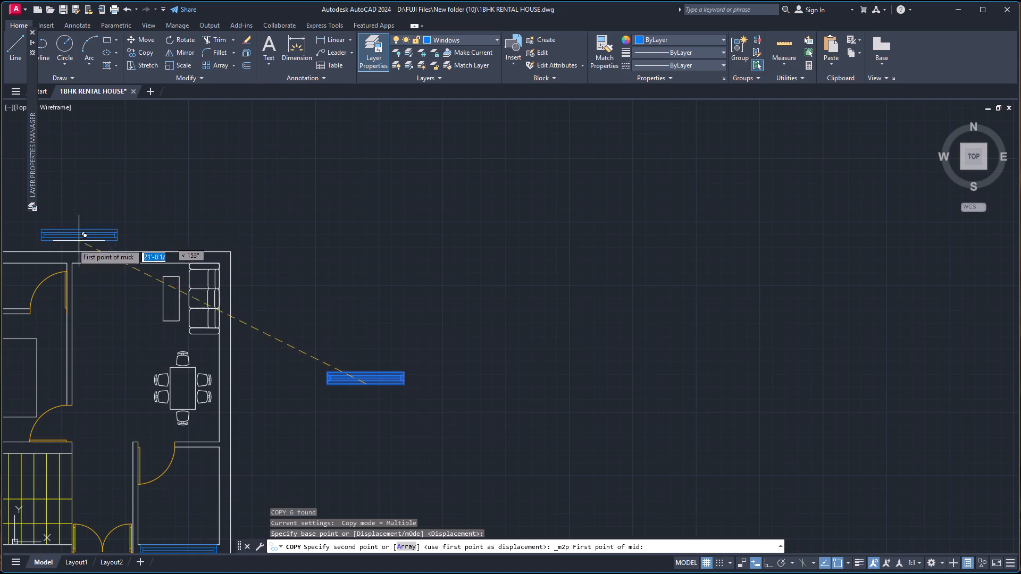
left_click(72, 261)
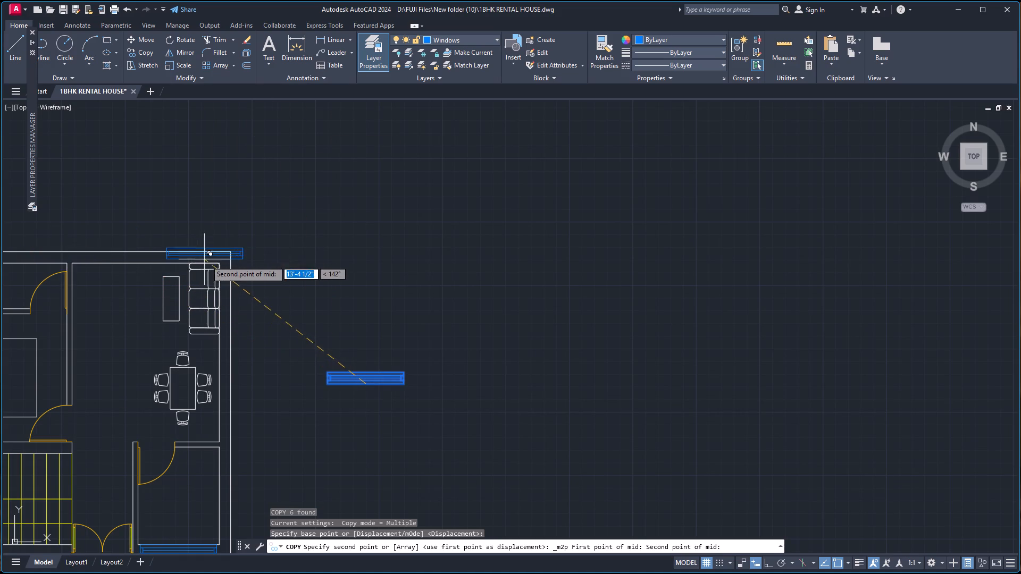
left_click(220, 261)
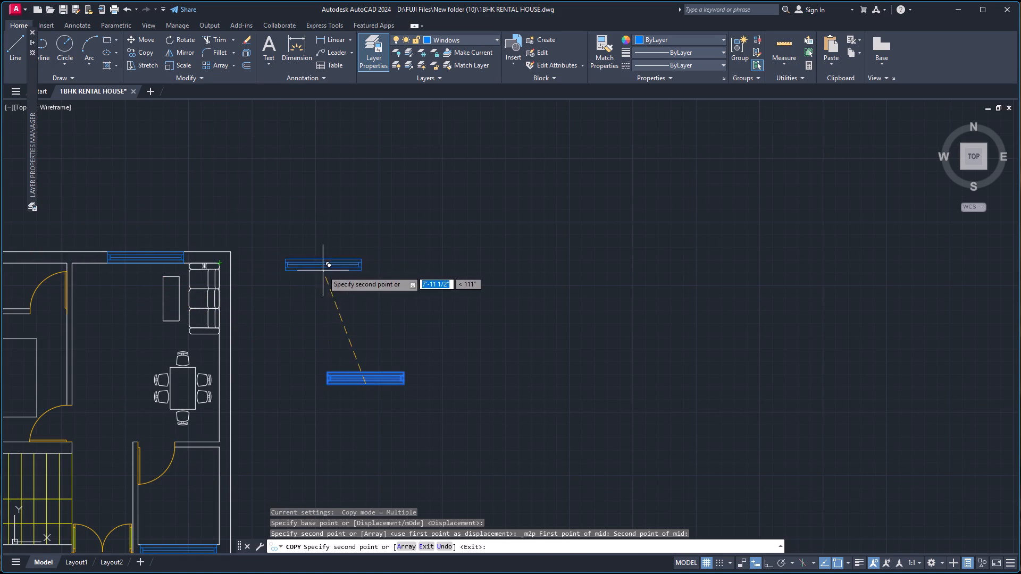
key("Escape")
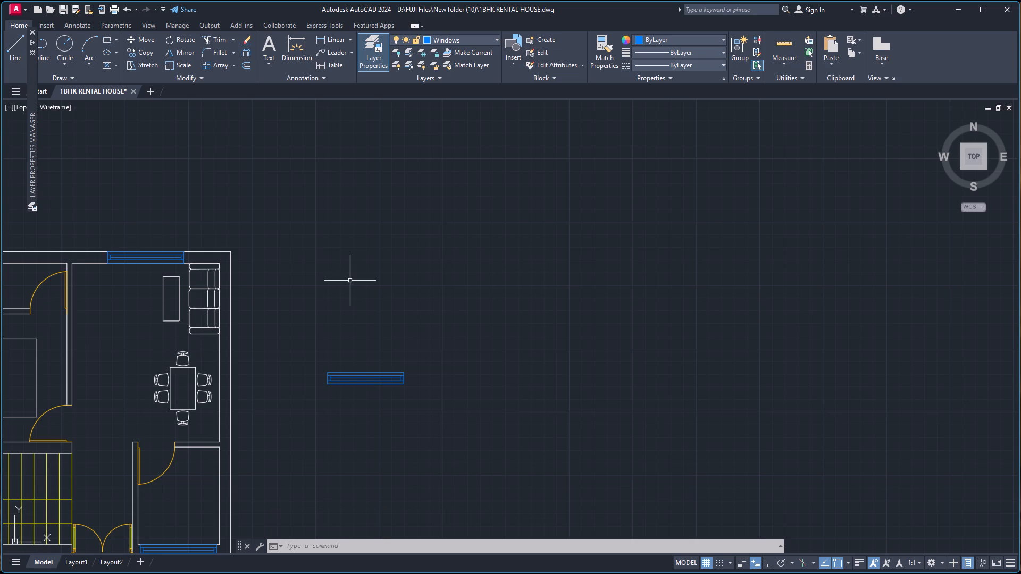
Rotate the loose window 90° about its top midpoint so it stands vertical.
left_click(312, 354)
left_click(429, 399)
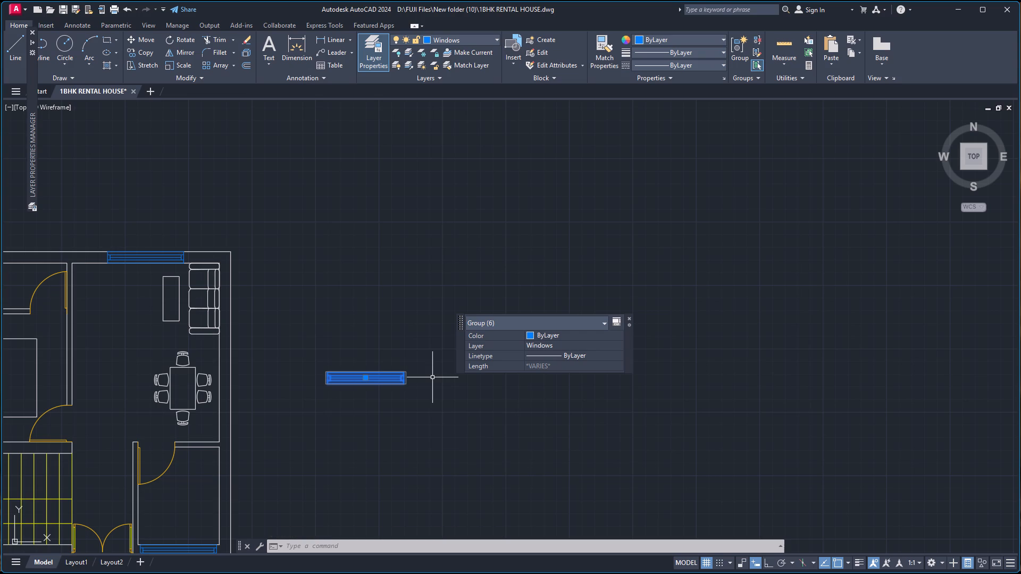
type("ro")
key("Return")
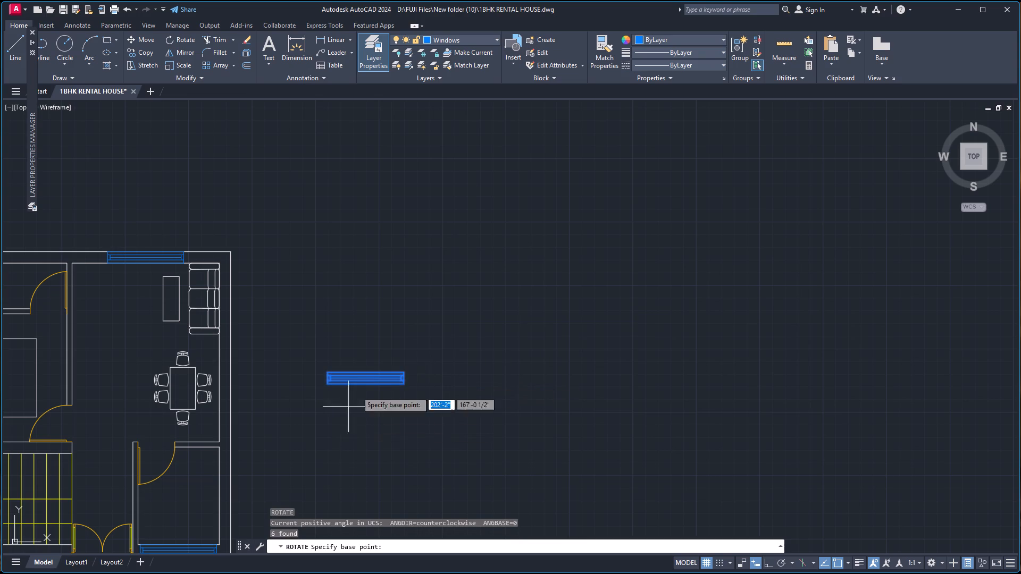
left_click(365, 373)
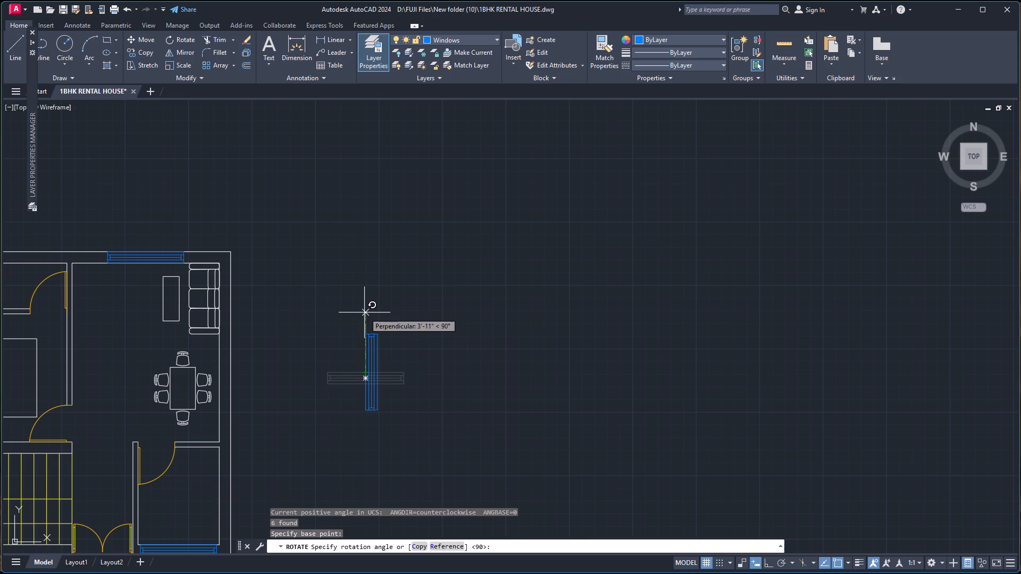
key("F8")
left_click(364, 312)
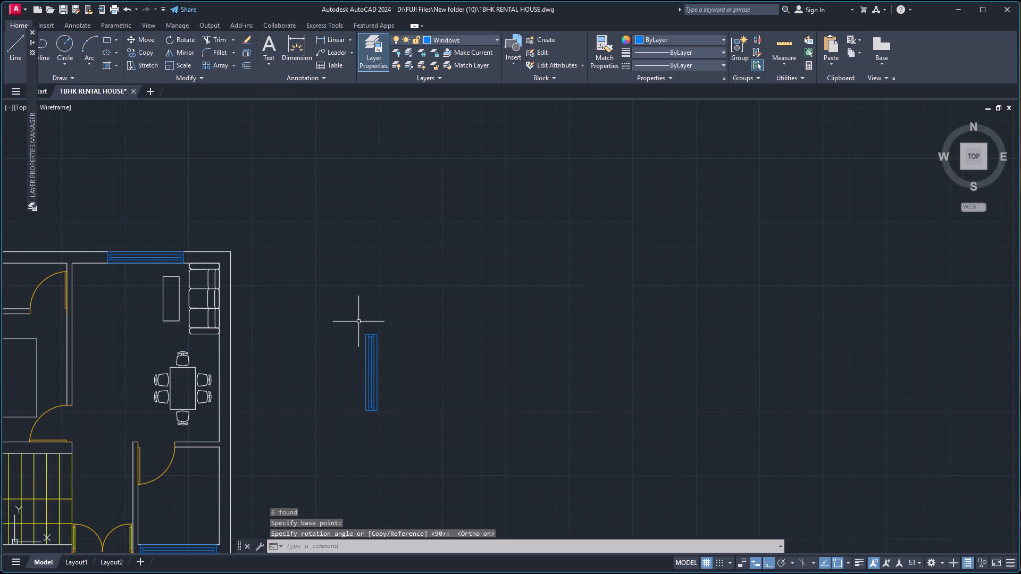
Copy the vertical window by its east side midpoint into the west wall, midway between the bedroom's two inner west corners.
left_click(357, 322)
left_click(387, 427)
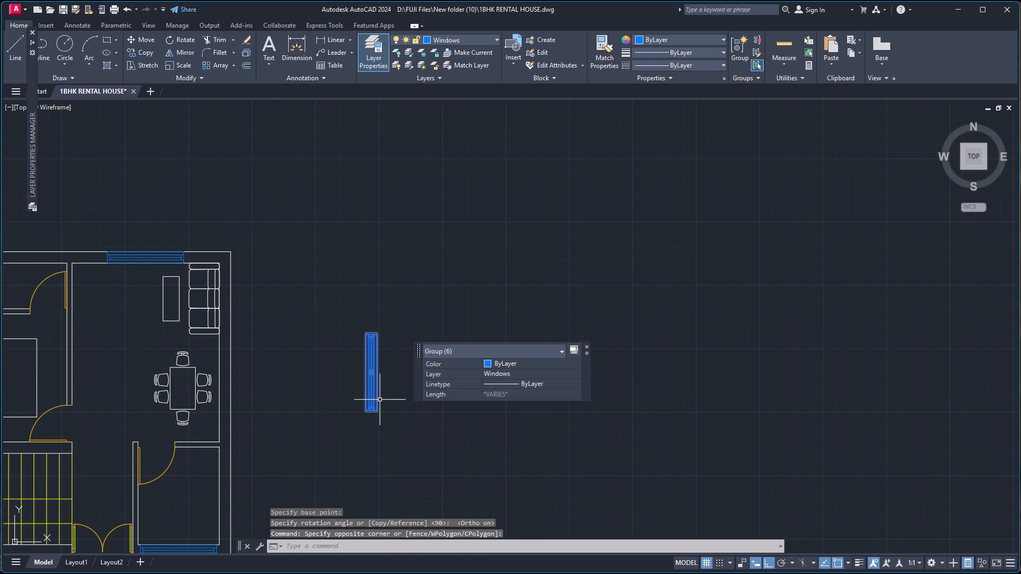
type("co")
key("Return")
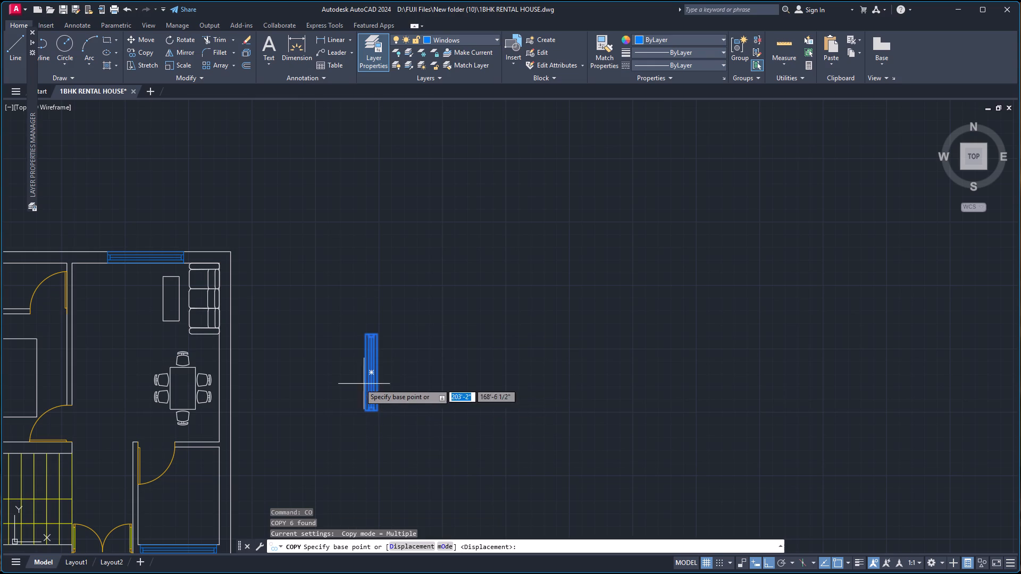
left_click(379, 372)
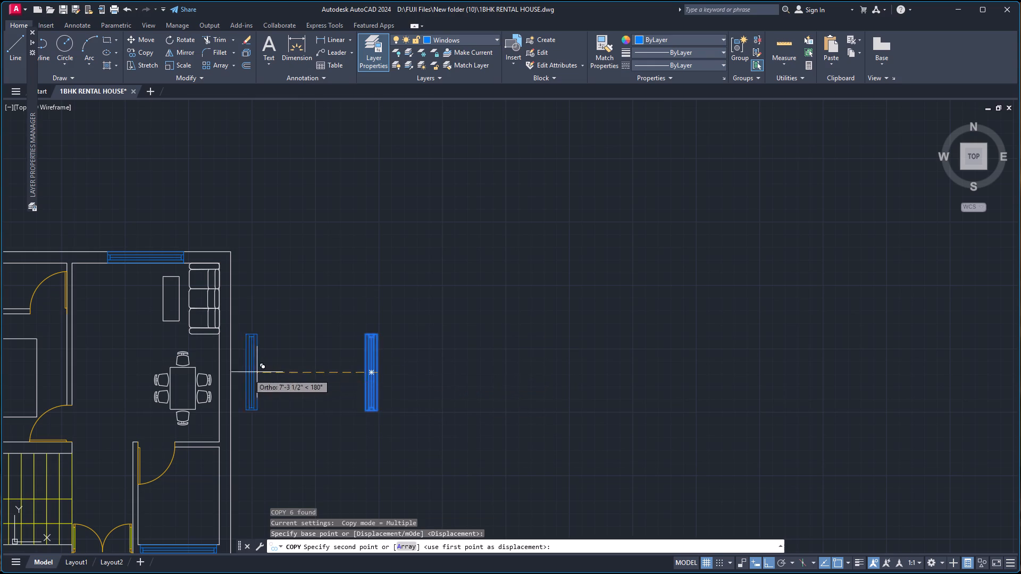
scroll(210, 383, "down", 4)
scroll(163, 384, "up", 6)
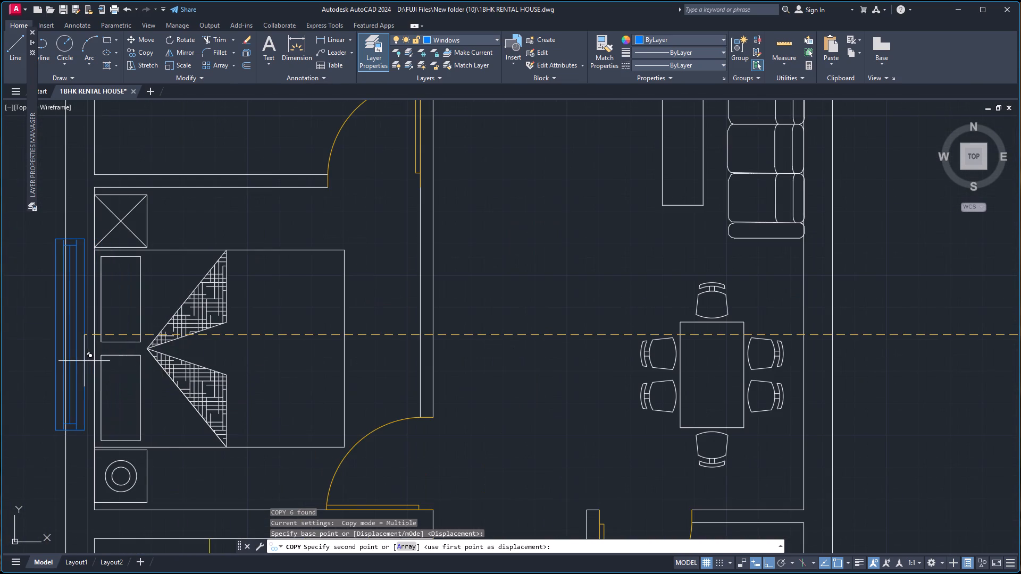
right_click(83, 361)
left_click(106, 422)
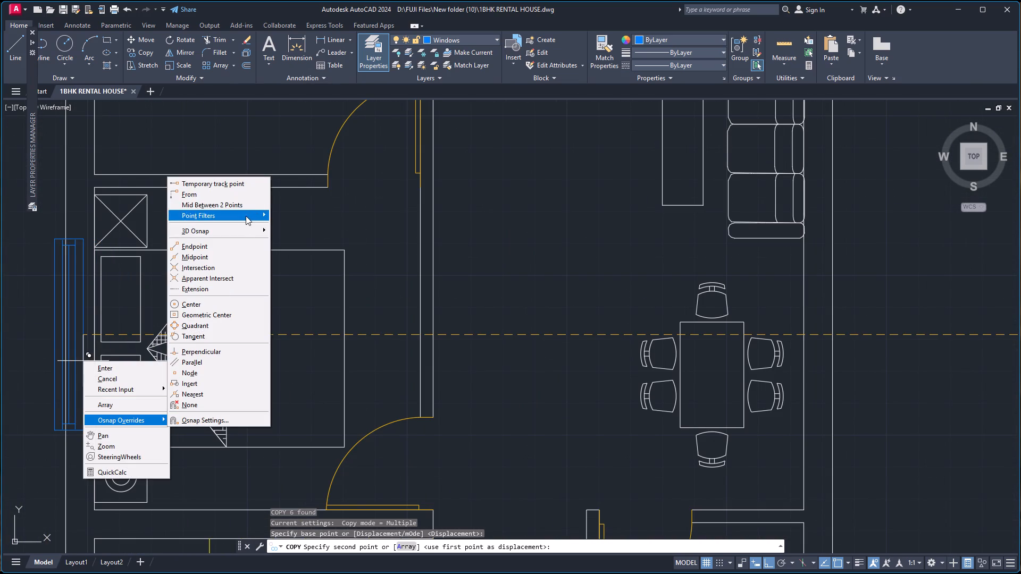
left_click(249, 204)
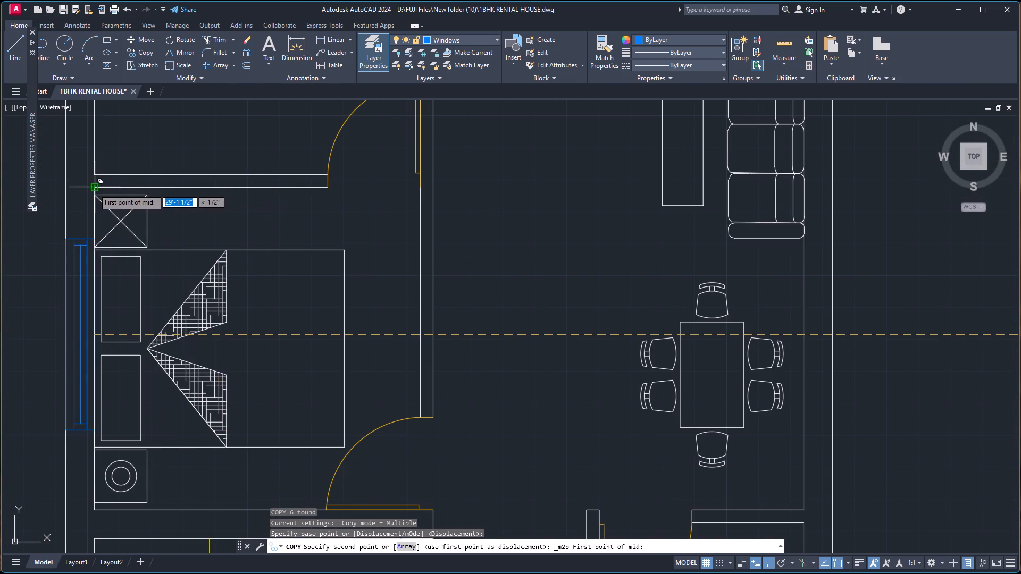
left_click(94, 189)
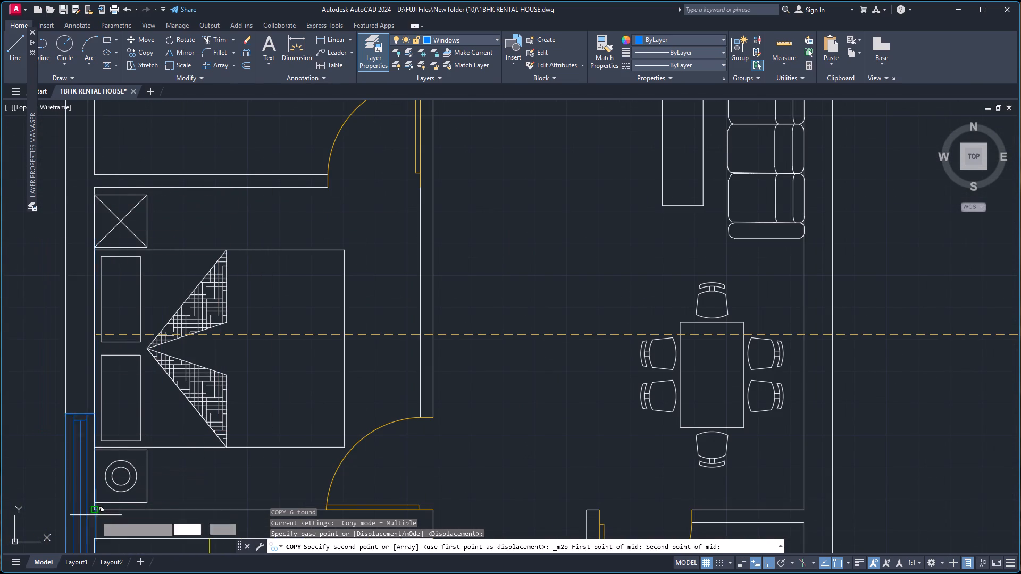
left_click(96, 509)
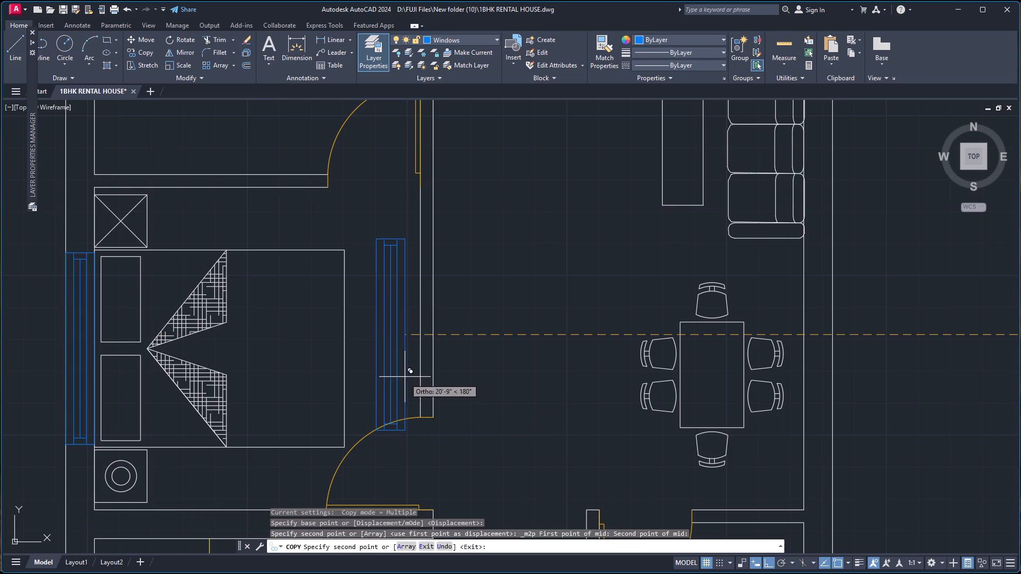
scroll(427, 377, "down", 5)
key("Escape")
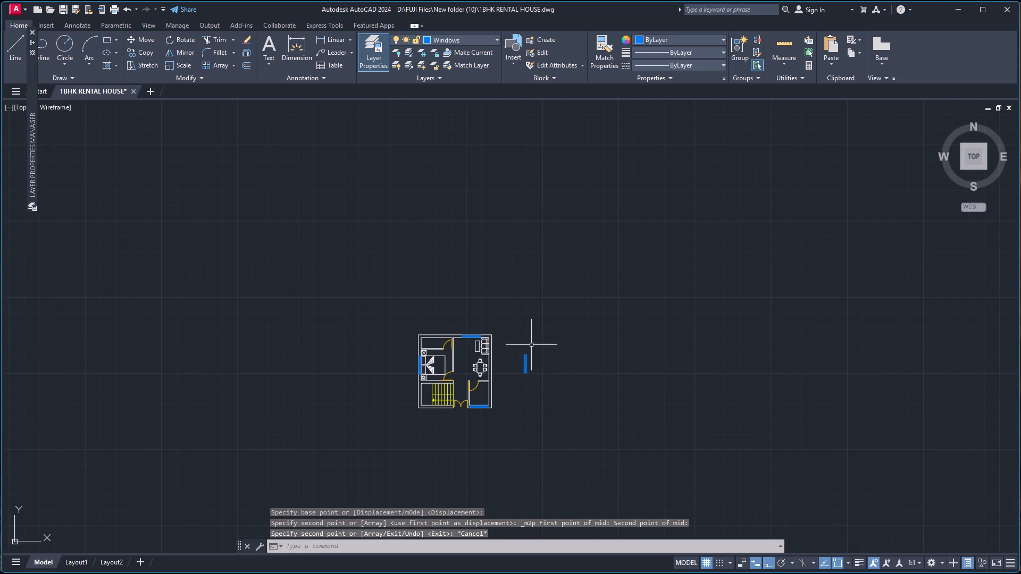
Ungroup the loose vertical window symbol east of the plan.
scroll(528, 356, "up", 6)
scroll(443, 328, "down", 3)
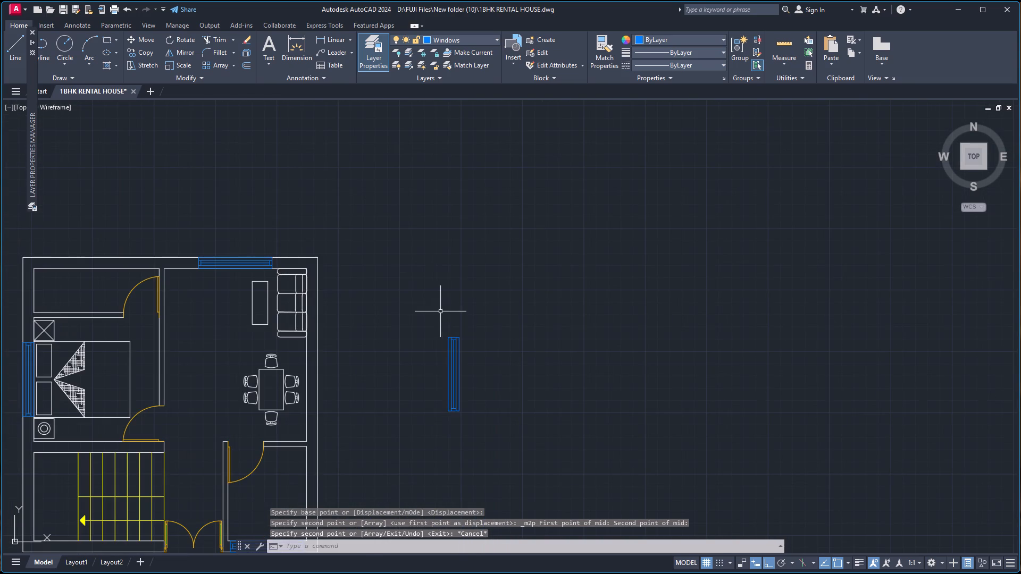
left_click(440, 311)
left_click(474, 416)
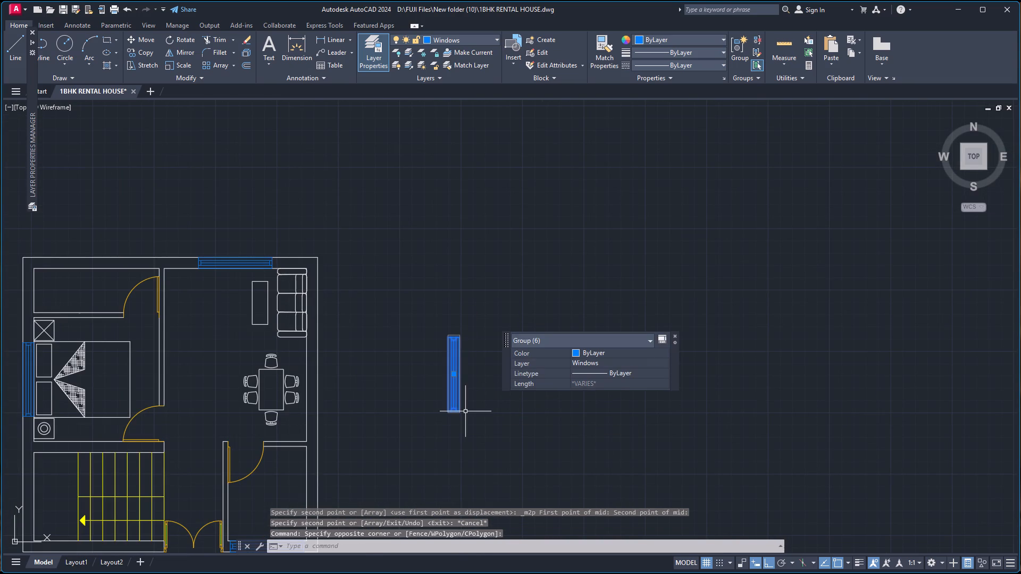
type("ung")
key("Return")
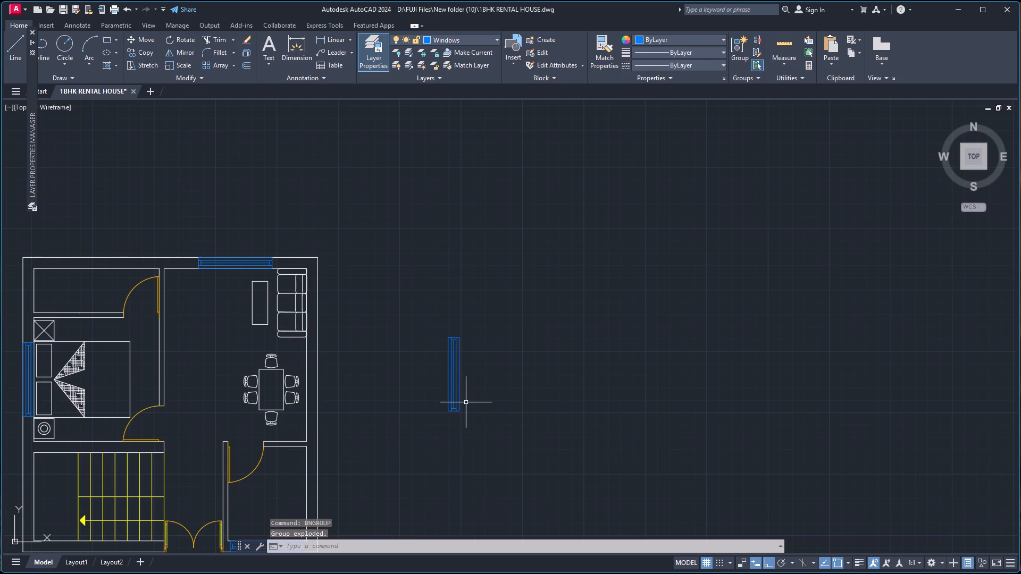
Delete the centre line and the two short end lines inside the loose vertical window.
scroll(465, 402, "up", 5)
scroll(406, 411, "up", 2)
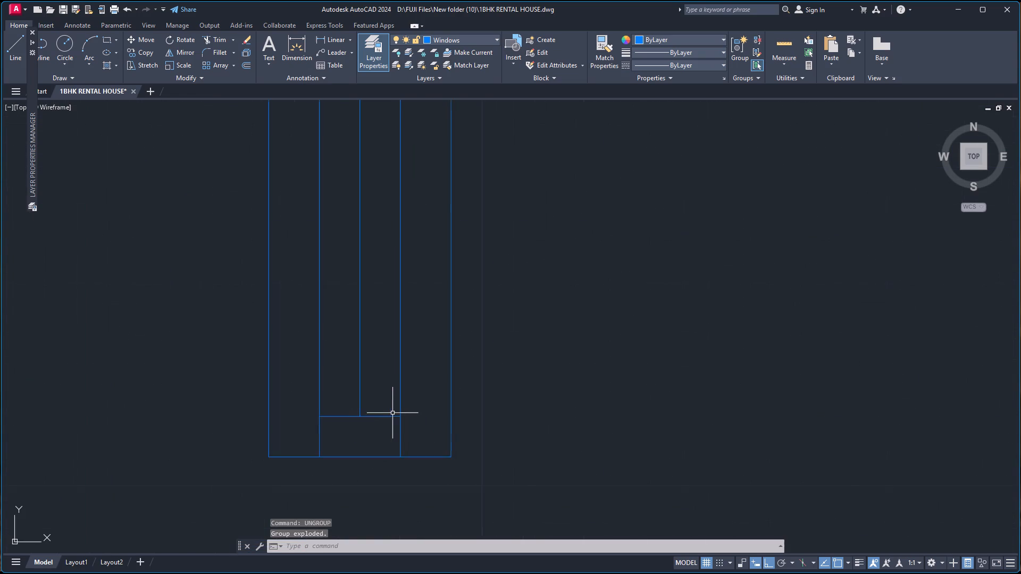
left_click(357, 419)
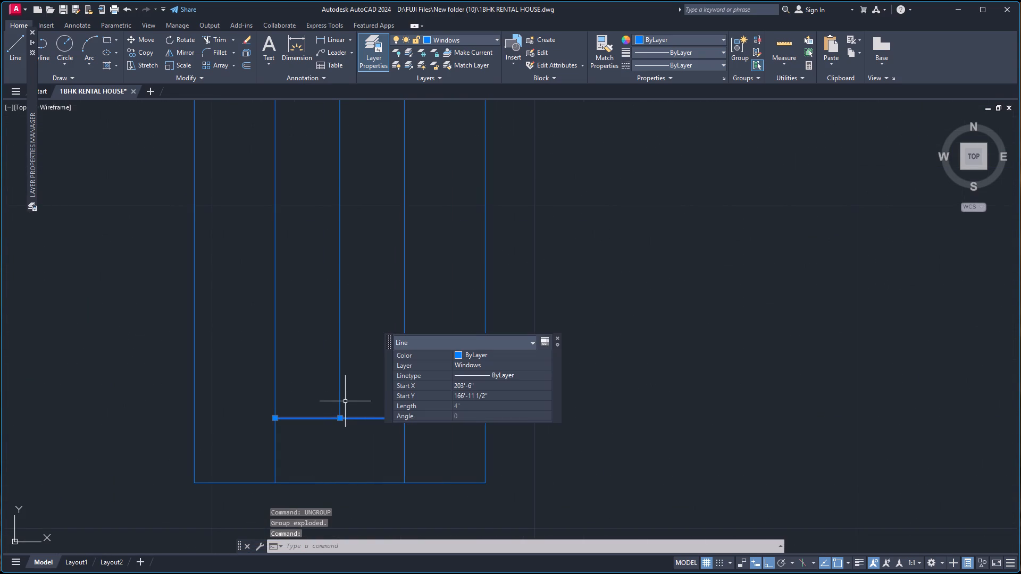
left_click(339, 399)
scroll(345, 396, "down", 6)
scroll(374, 282, "up", 3)
scroll(227, 322, "up", 2)
left_click(252, 302)
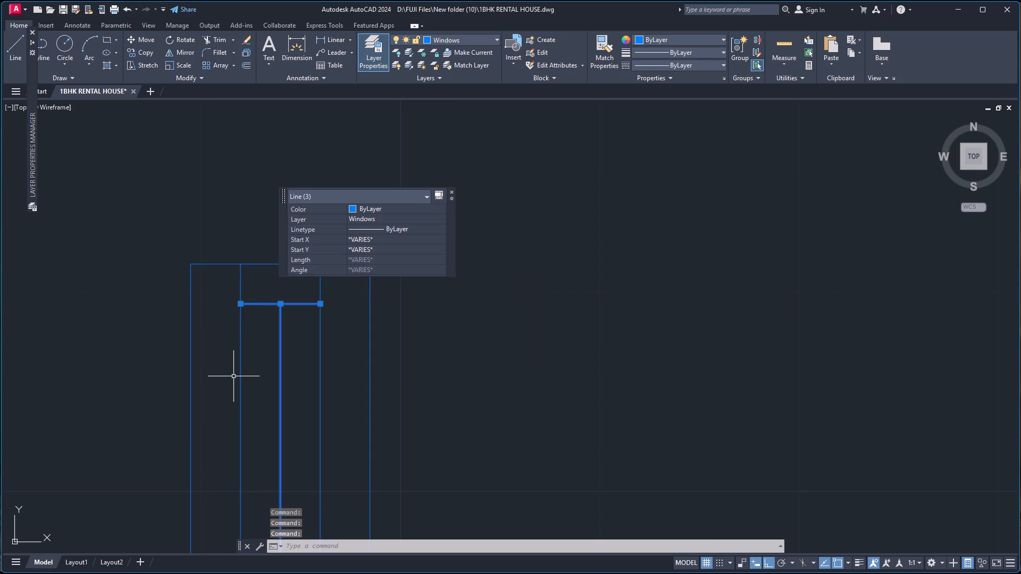
key("Delete")
scroll(231, 373, "down", 5)
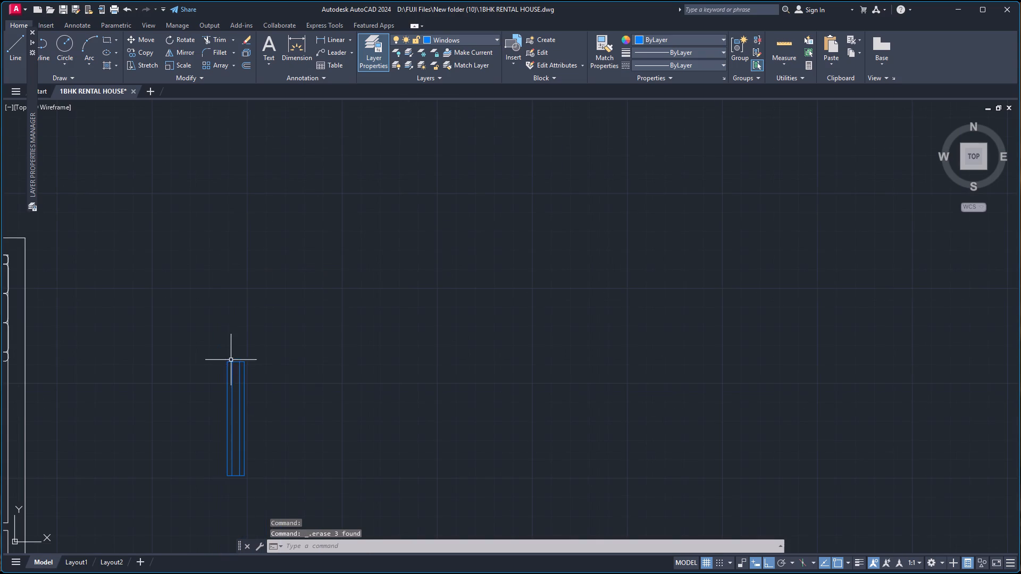
Group the remaining outer rectangle and two long inner lines of the loose vertical window.
scroll(224, 353, "down", 1)
left_click(216, 351)
left_click(250, 452)
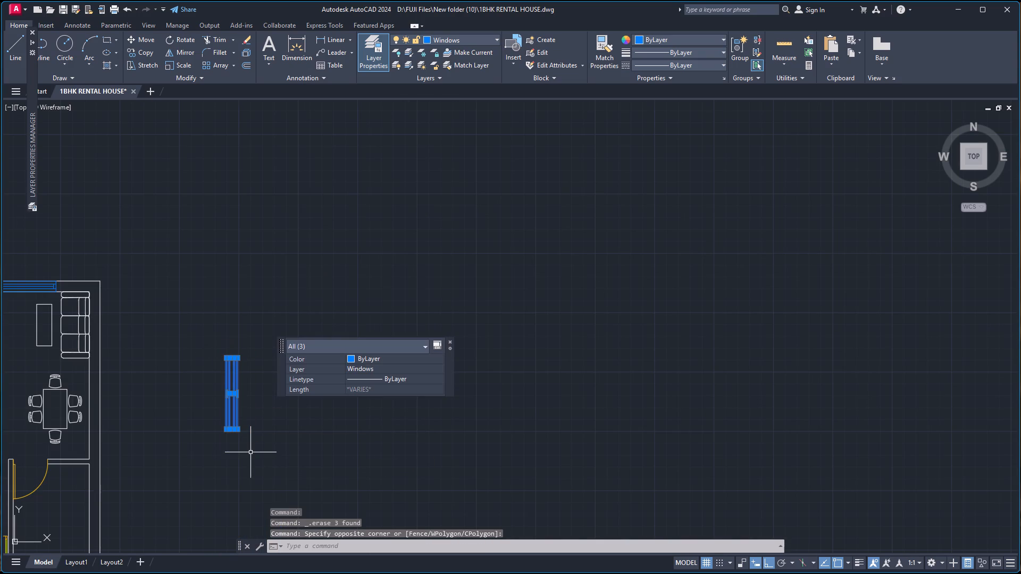
key("g")
key("Return")
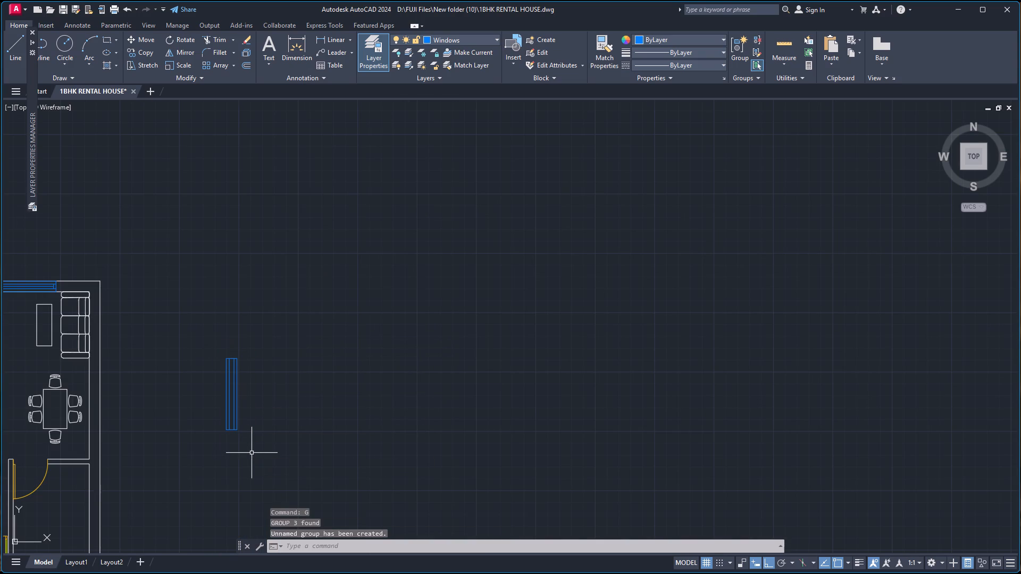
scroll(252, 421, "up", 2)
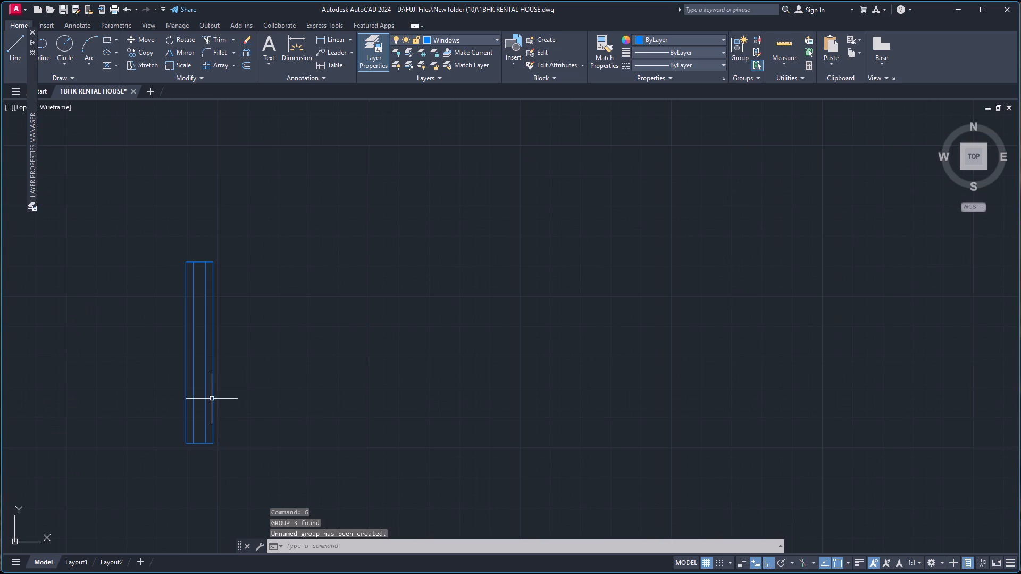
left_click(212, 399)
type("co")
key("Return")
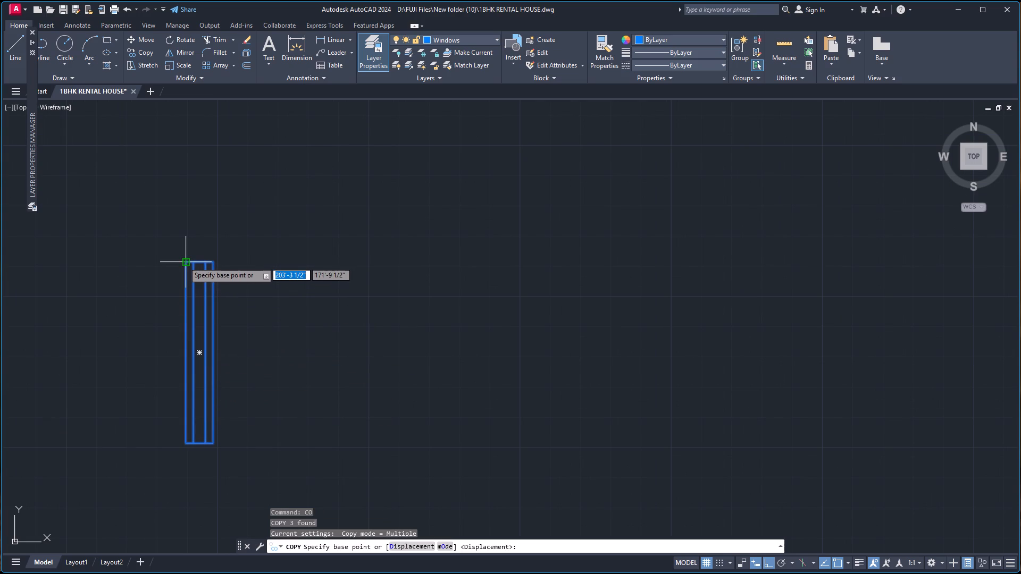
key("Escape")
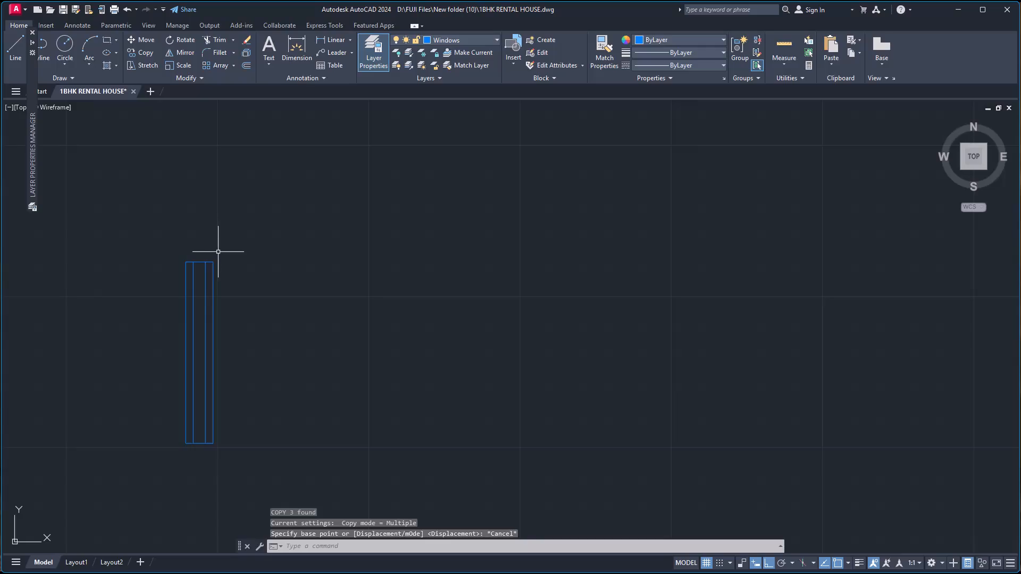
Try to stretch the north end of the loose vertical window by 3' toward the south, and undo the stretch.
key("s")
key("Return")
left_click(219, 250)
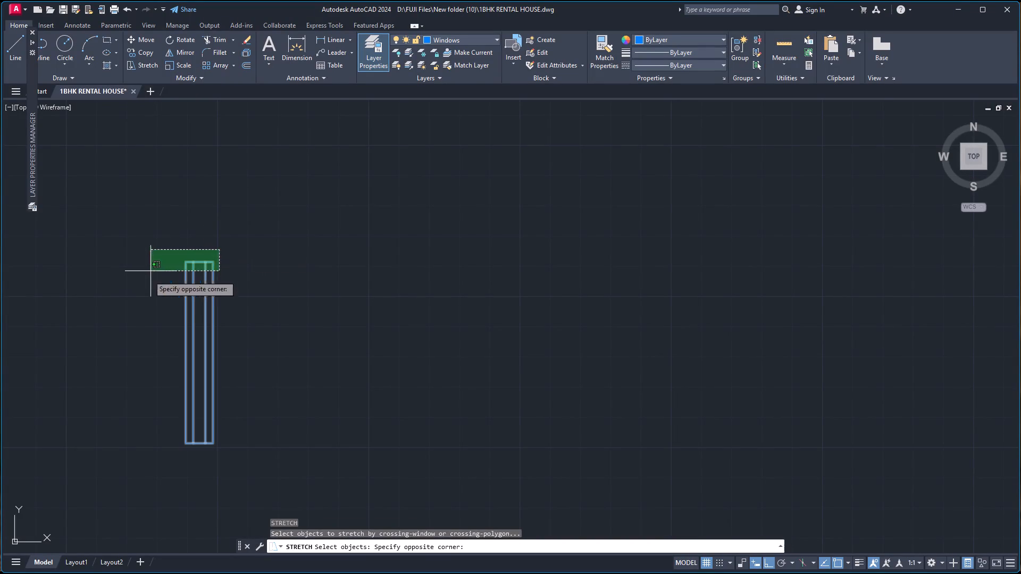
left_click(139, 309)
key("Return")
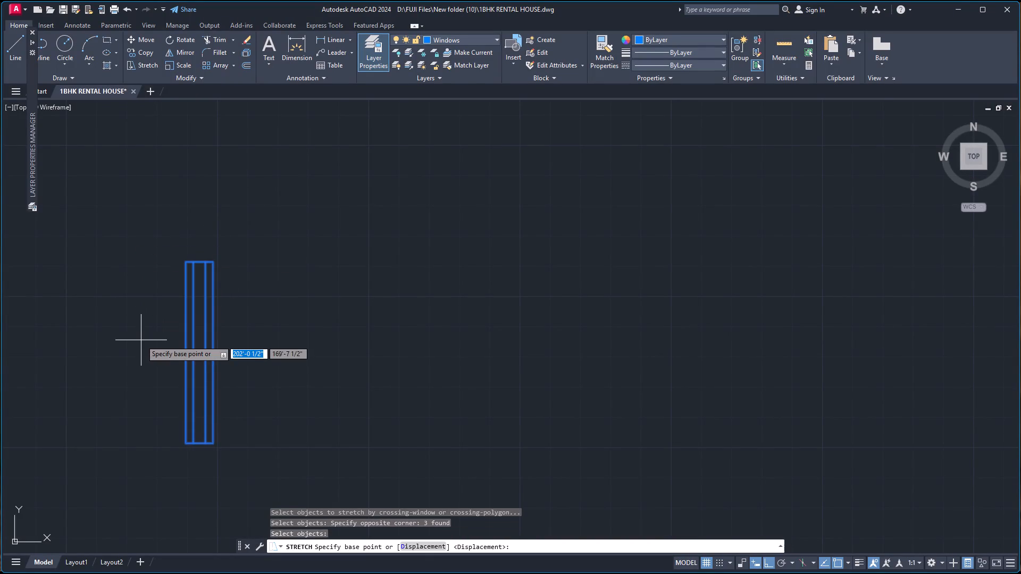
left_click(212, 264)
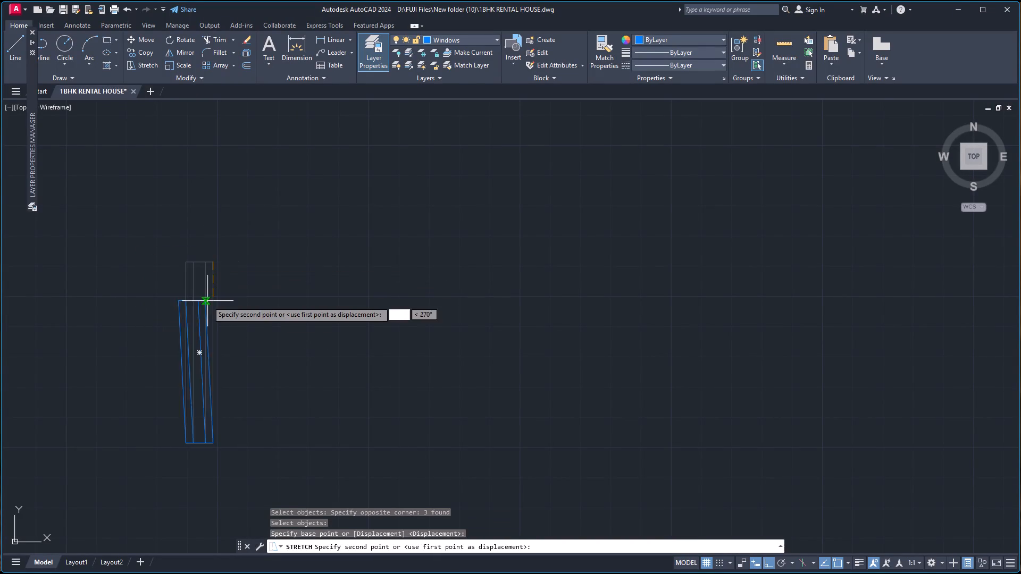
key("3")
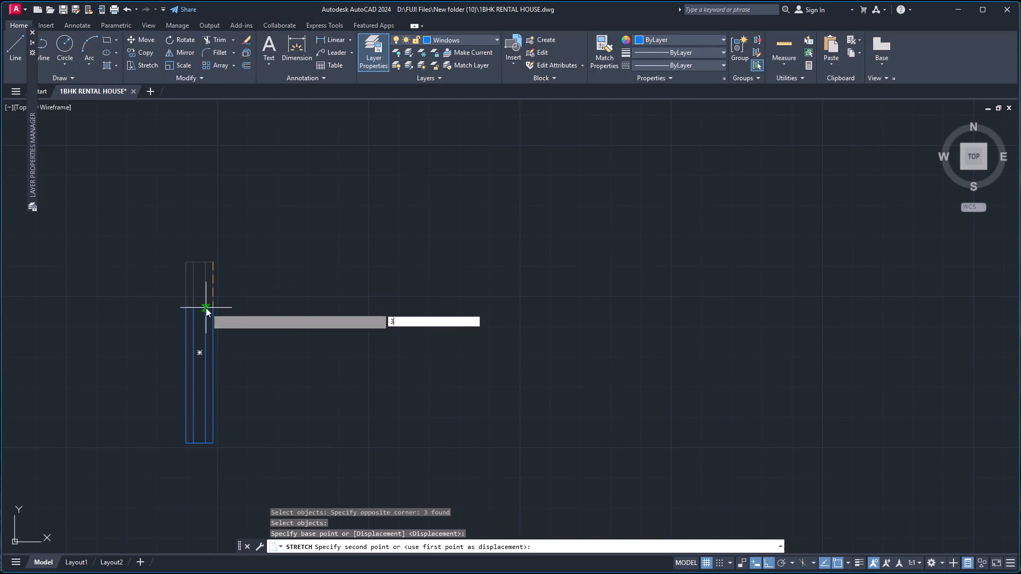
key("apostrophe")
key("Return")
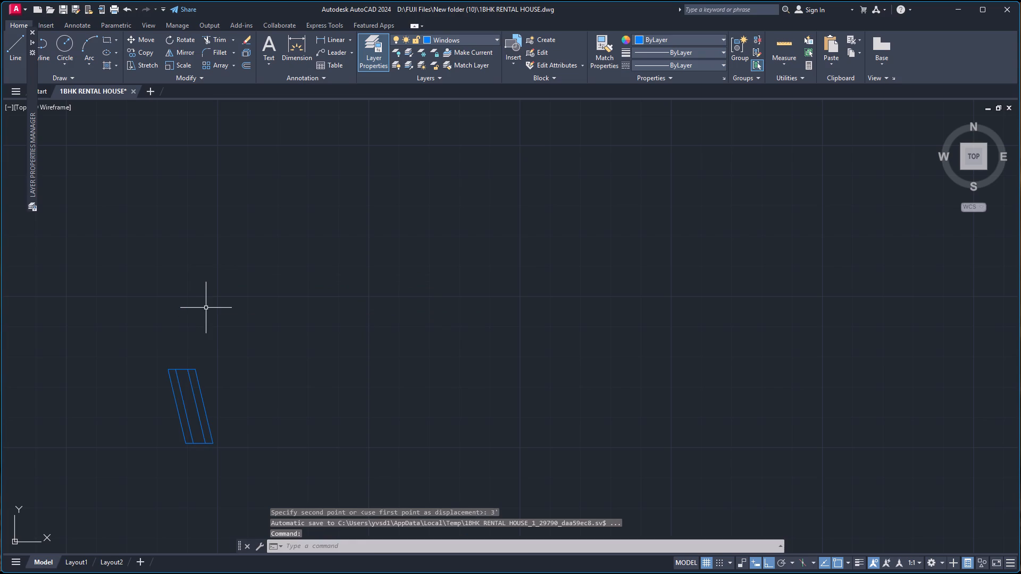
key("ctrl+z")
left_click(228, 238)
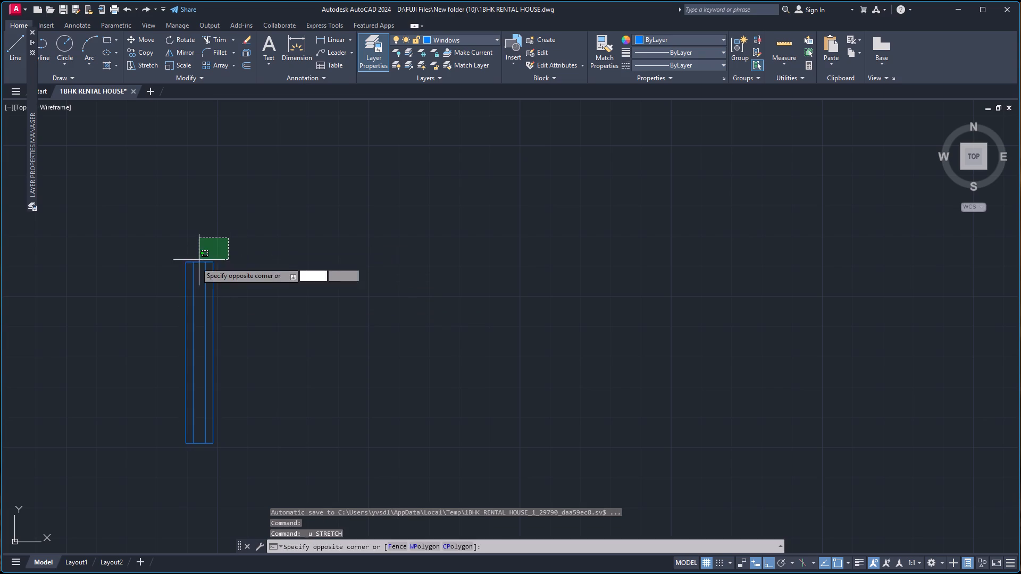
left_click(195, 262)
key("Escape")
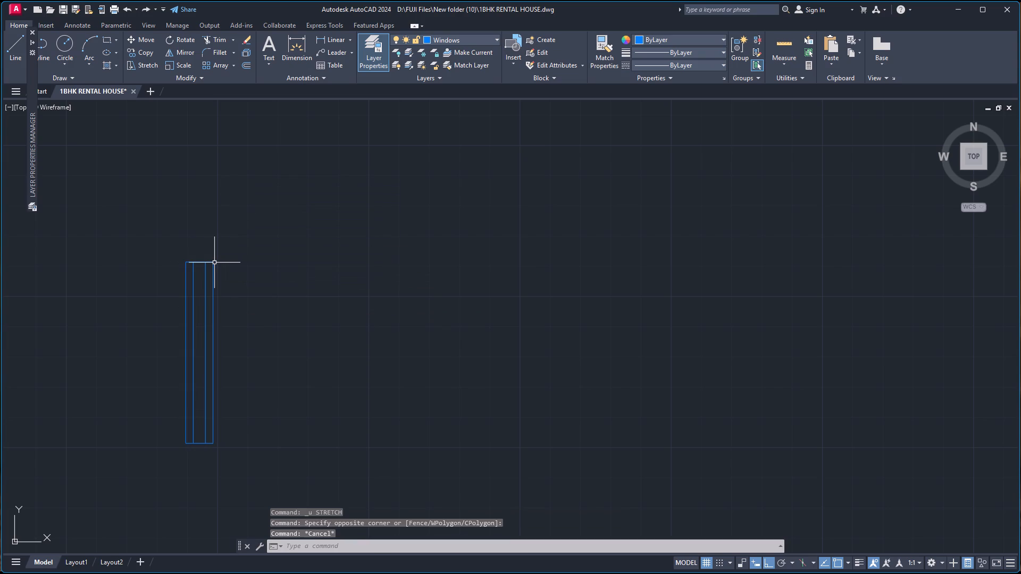
Stretch the north end of the loose vertical window 3' toward the south to shorten the symbol.
key("s")
key("Return")
left_click(222, 248)
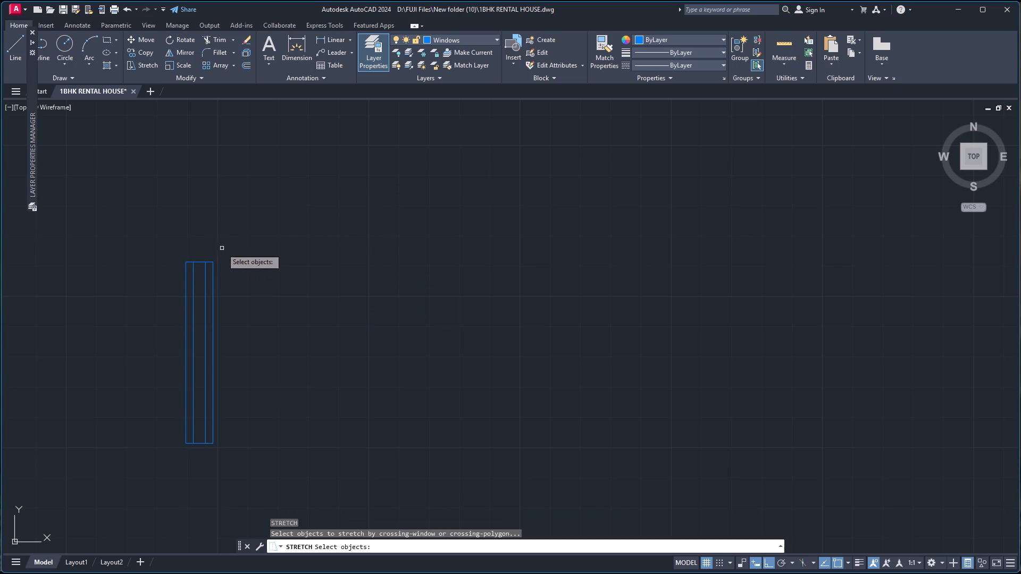
left_click(178, 291)
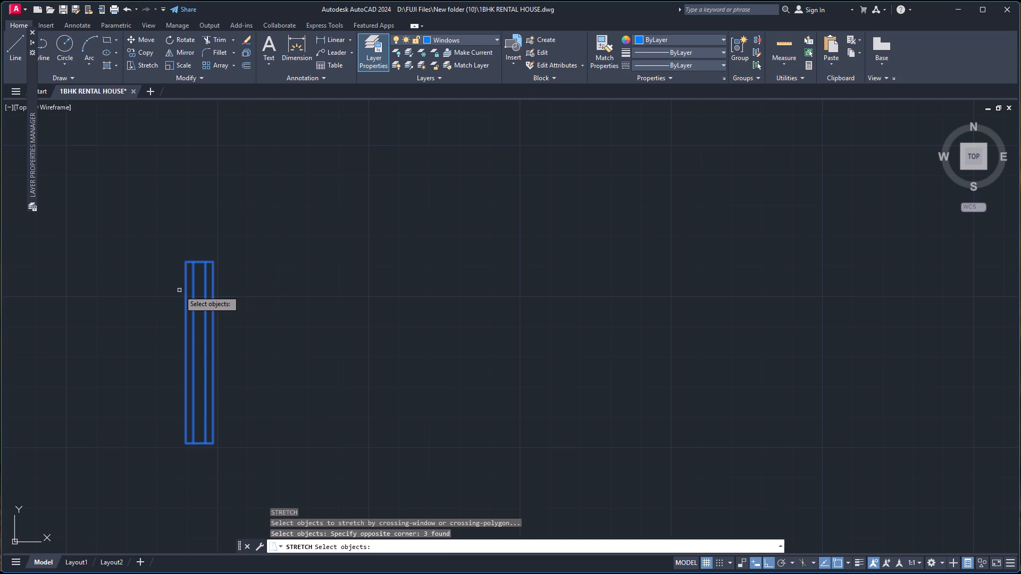
key("Return")
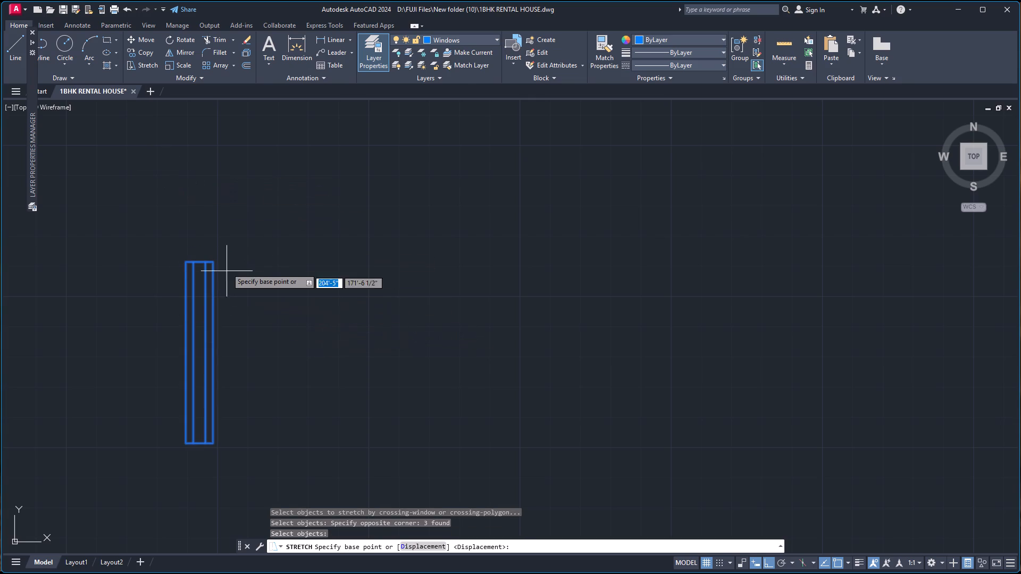
left_click(209, 261)
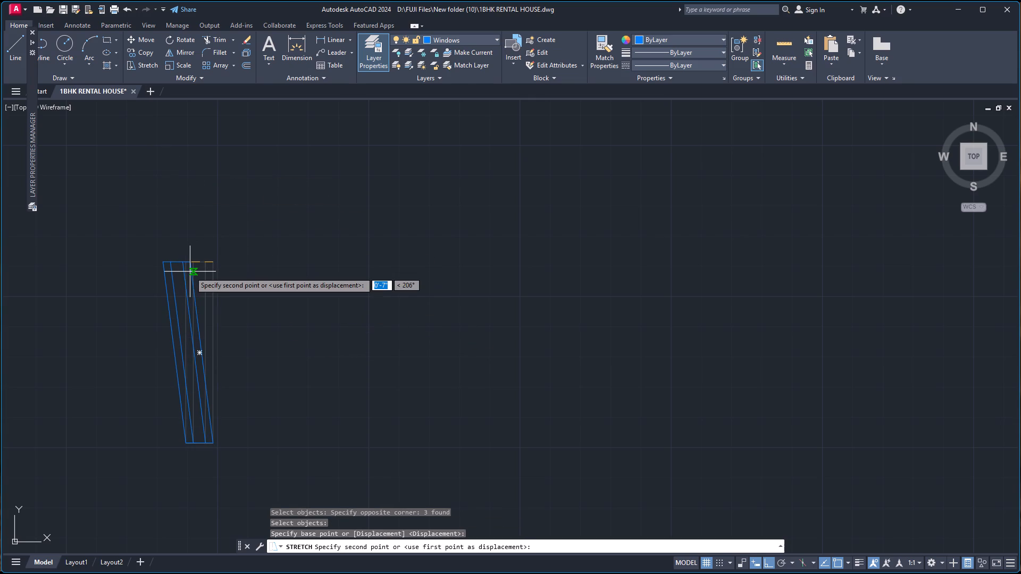
key("F8")
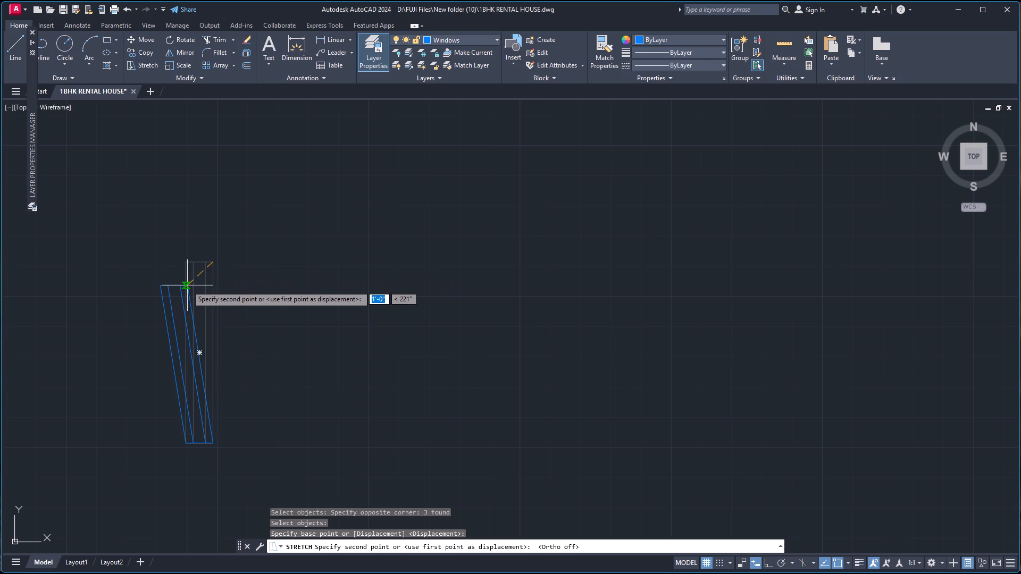
key("F8")
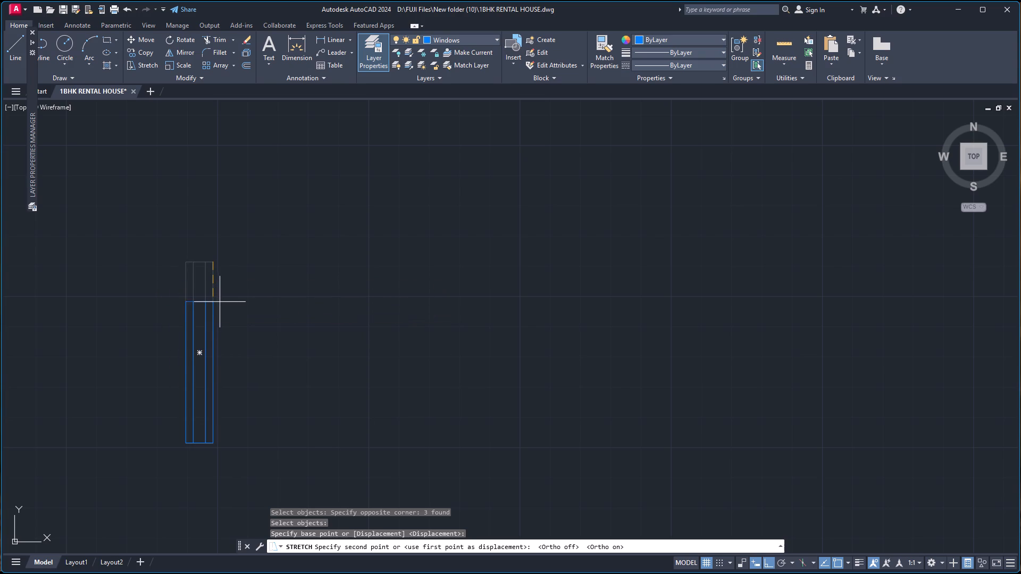
type("3'")
key("Return")
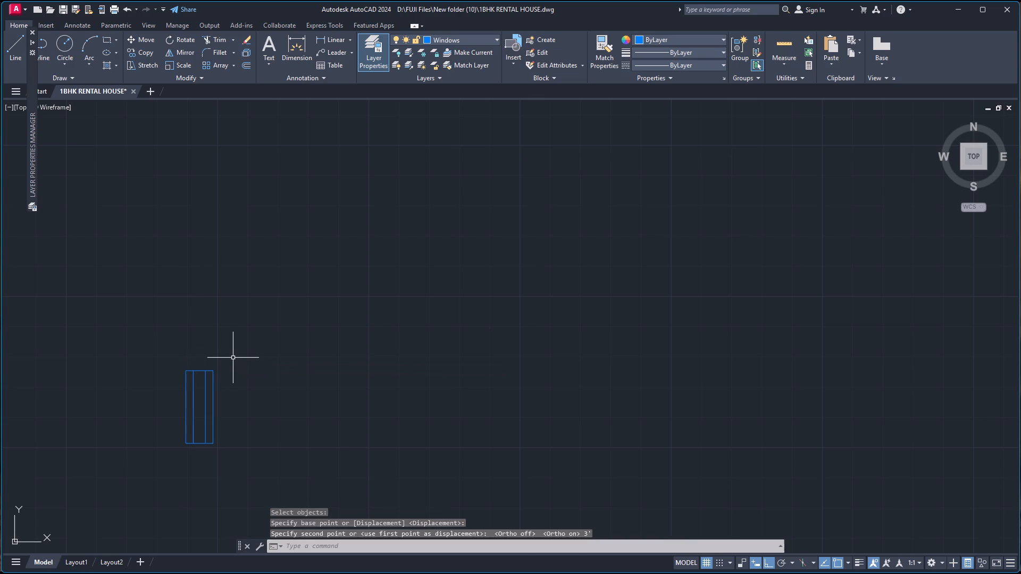
Copy the shortened window from its east side midpoint into the west wall of the small northwest room.
scroll(233, 358, "down", 2)
left_click(210, 356)
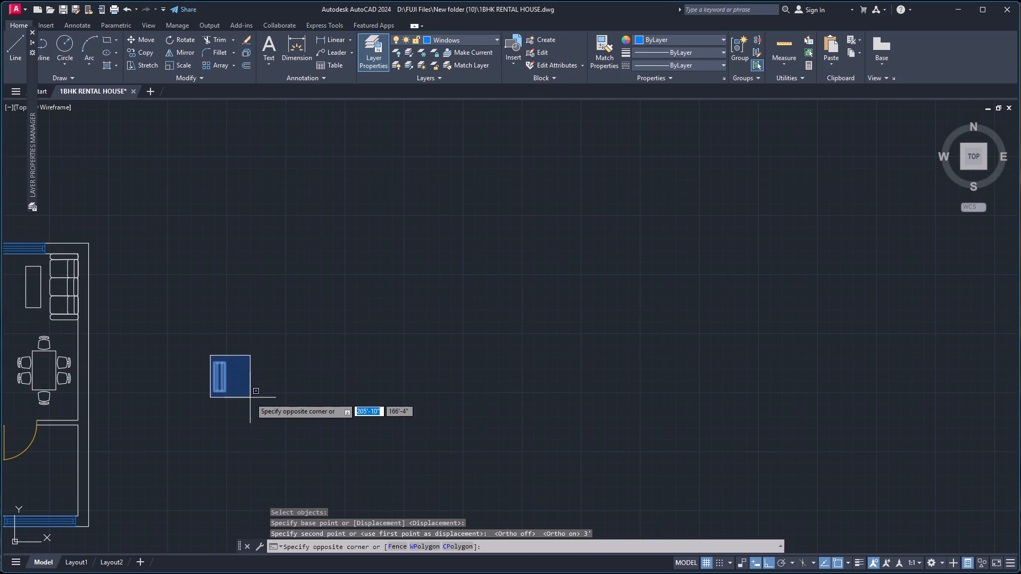
left_click(250, 398)
type("co")
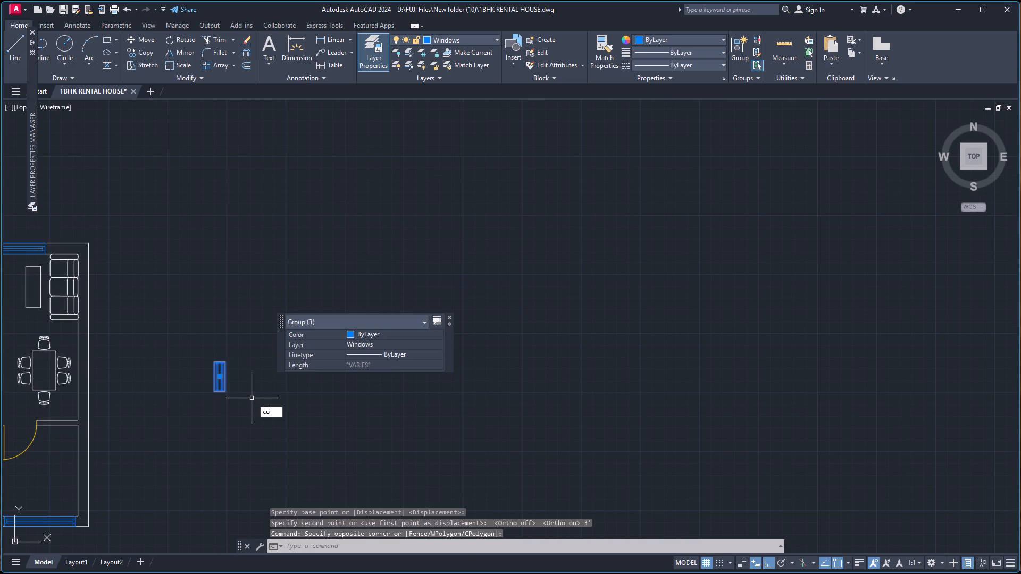
key("Return")
scroll(242, 389, "up", 2)
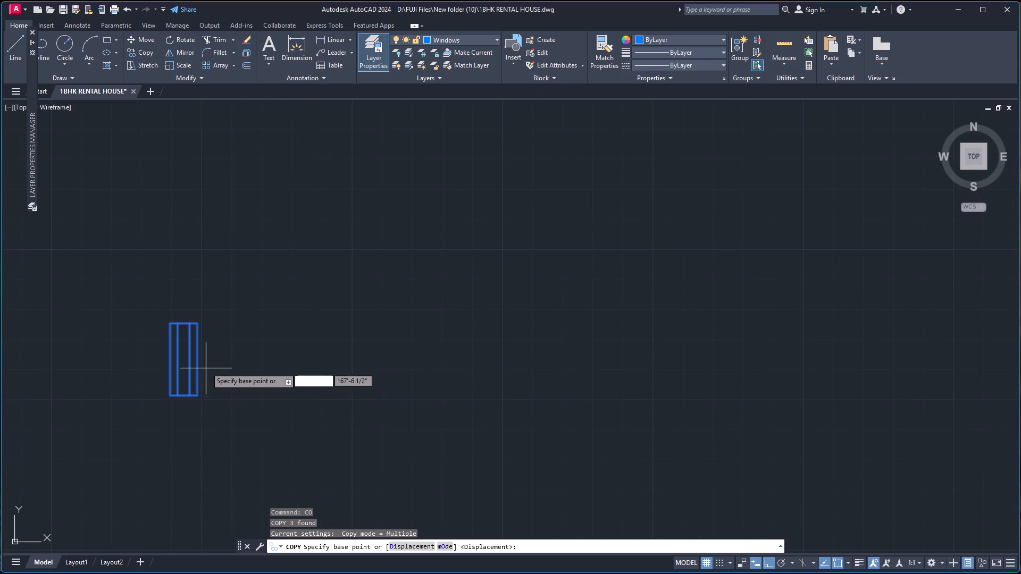
left_click(194, 359)
scroll(183, 371, "down", 5)
scroll(83, 375, "down", 2)
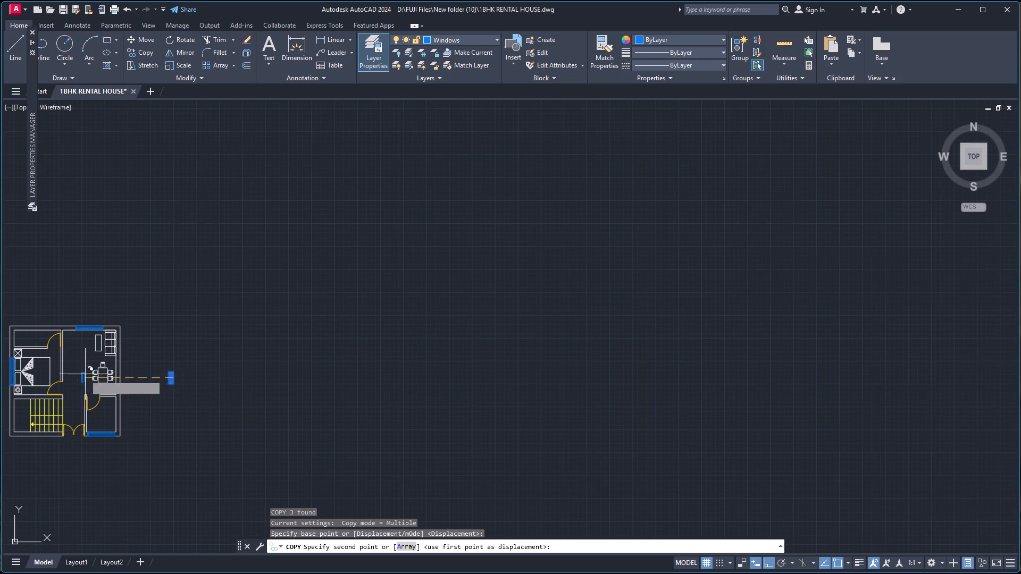
scroll(82, 376, "down", 1)
scroll(59, 361, "up", 5)
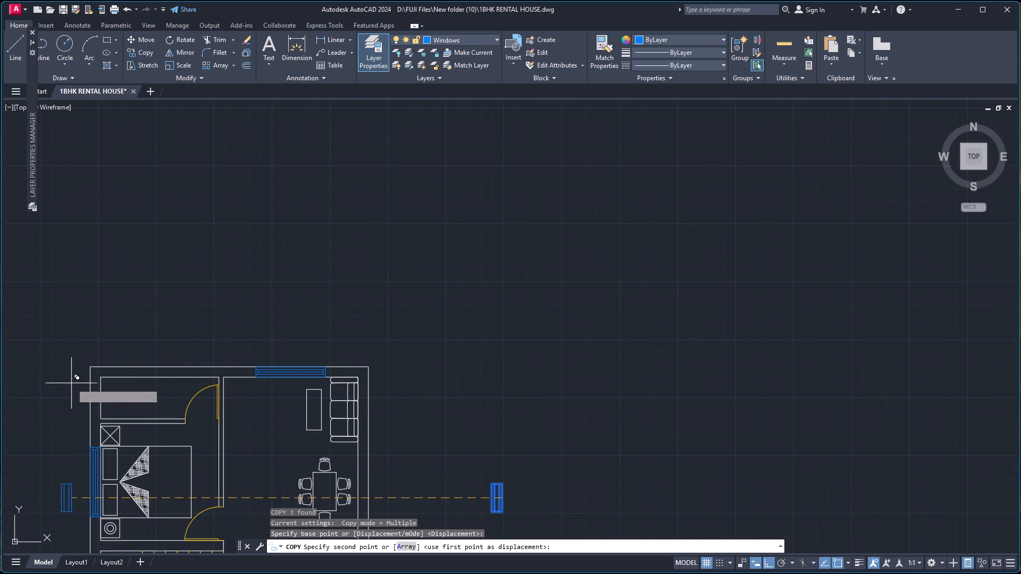
left_click(99, 398)
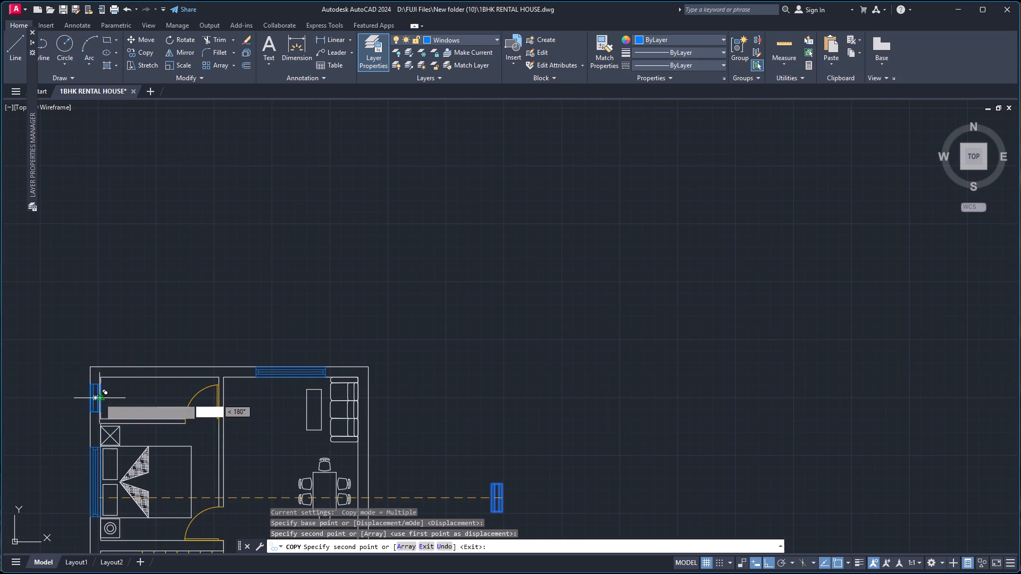
Place another copy of the shortened window in the west wall beside the staircase and finish copying.
scroll(118, 409, "down", 4)
scroll(96, 467, "up", 3)
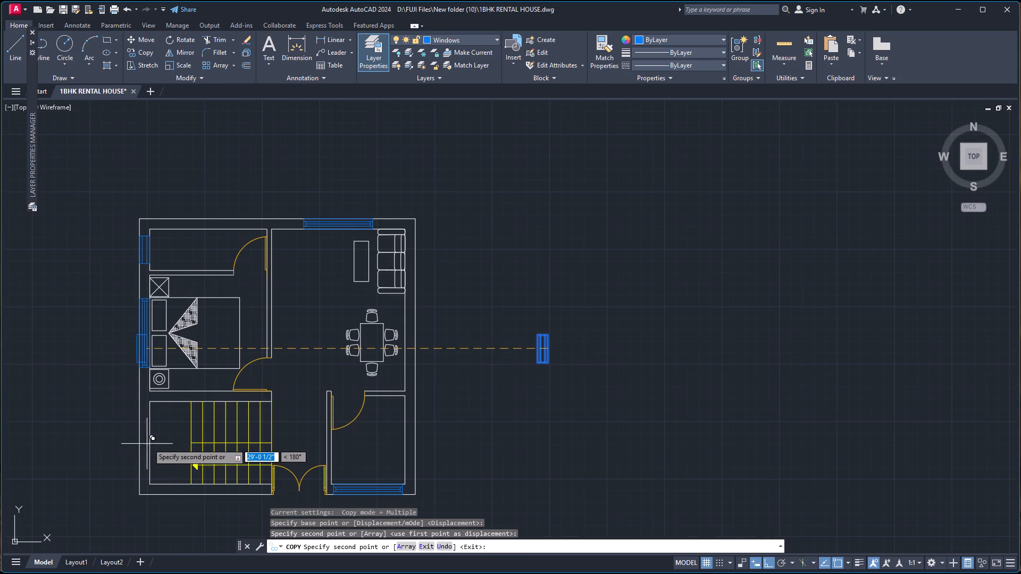
left_click(149, 441)
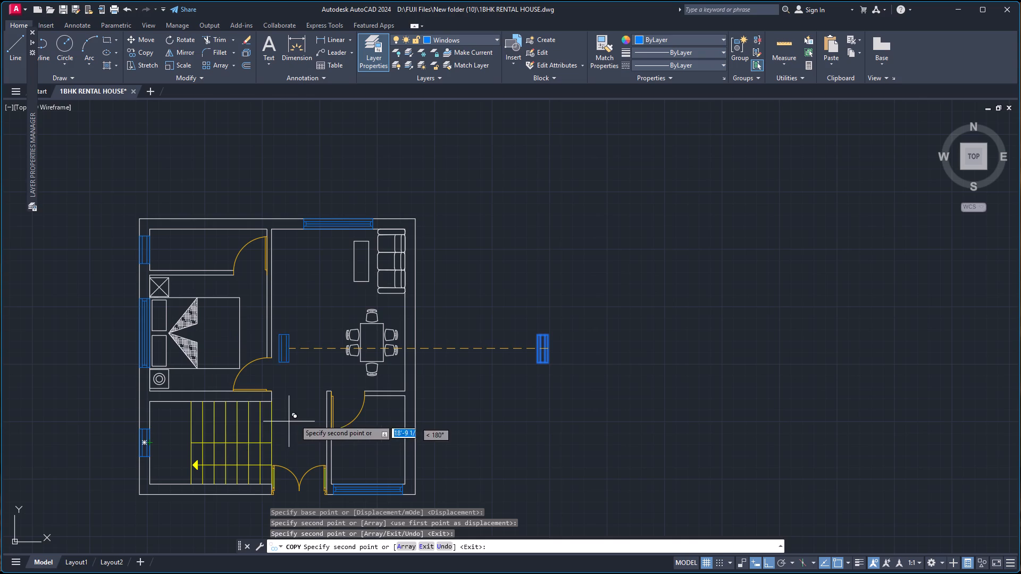
key("Escape")
Delete the loose shortened window east of the plan.
left_click(520, 306)
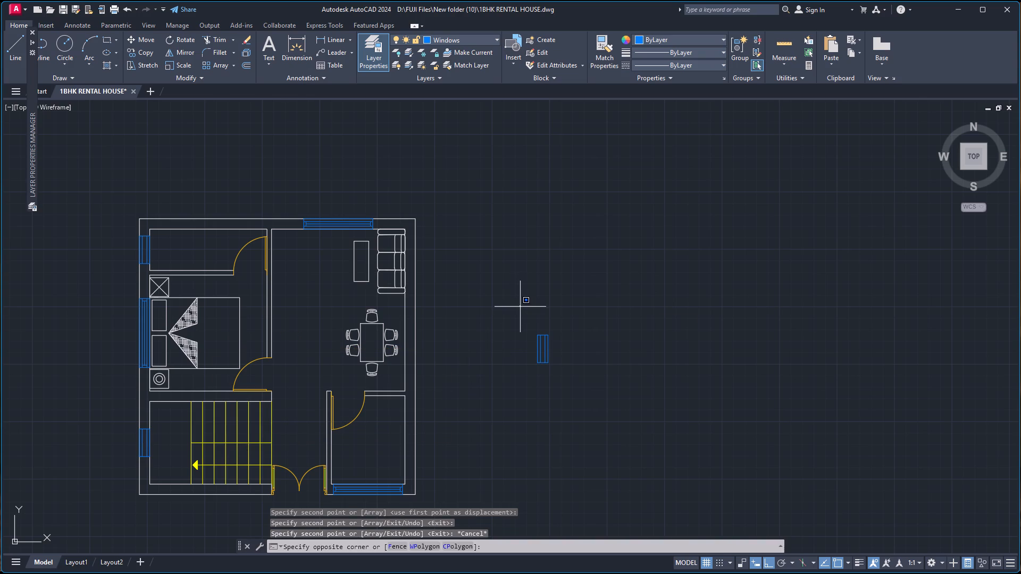
left_click(571, 395)
key("Delete")
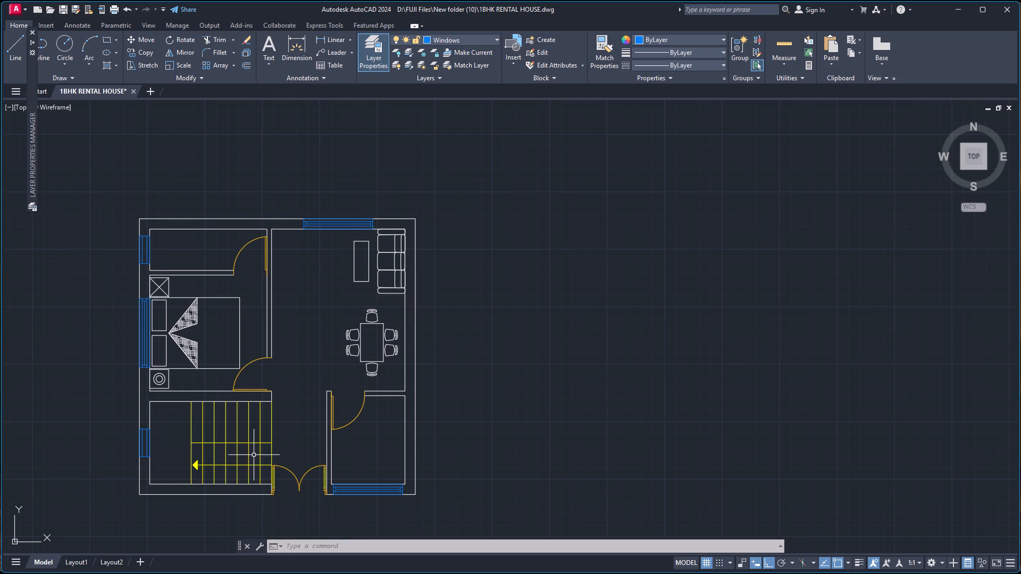
Shorten the staircase's direction arrow line from its east end to about 4' long, keeping it horizontal.
scroll(260, 474, "up", 3)
scroll(275, 461, "down", 4)
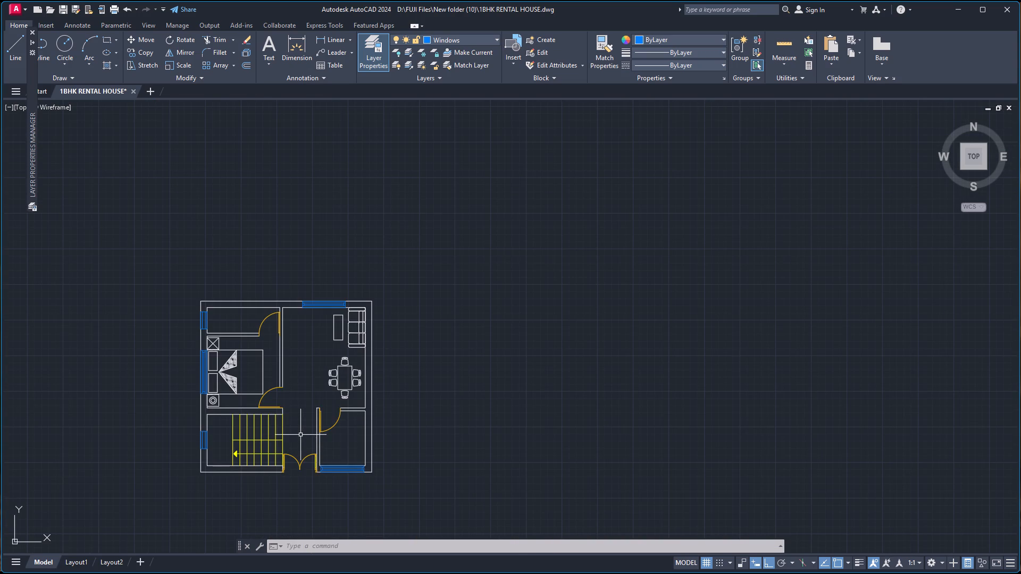
scroll(300, 438, "up", 3)
scroll(190, 491, "up", 1)
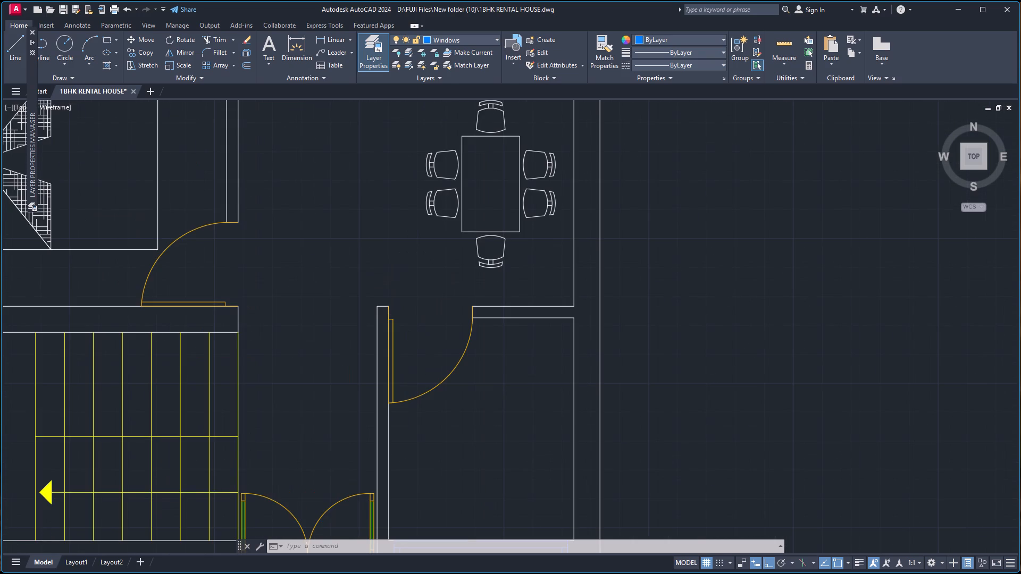
left_click(189, 494)
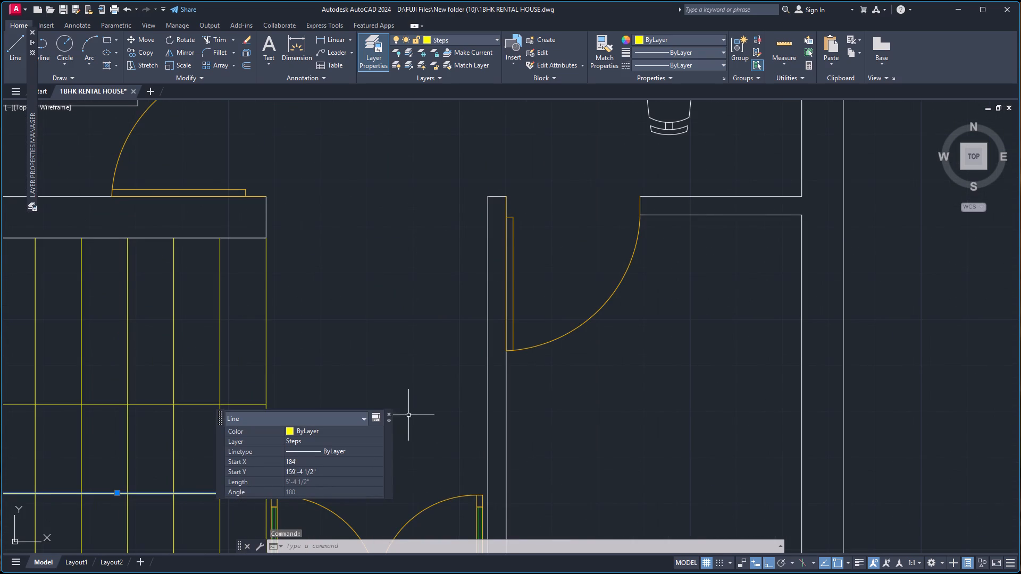
left_click(388, 415)
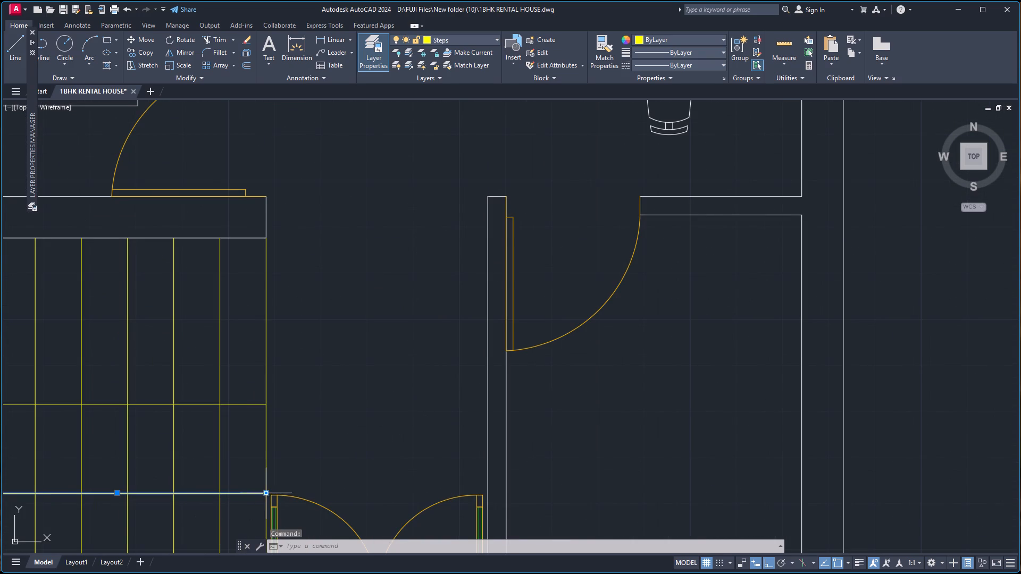
left_click(267, 495)
left_click(192, 495)
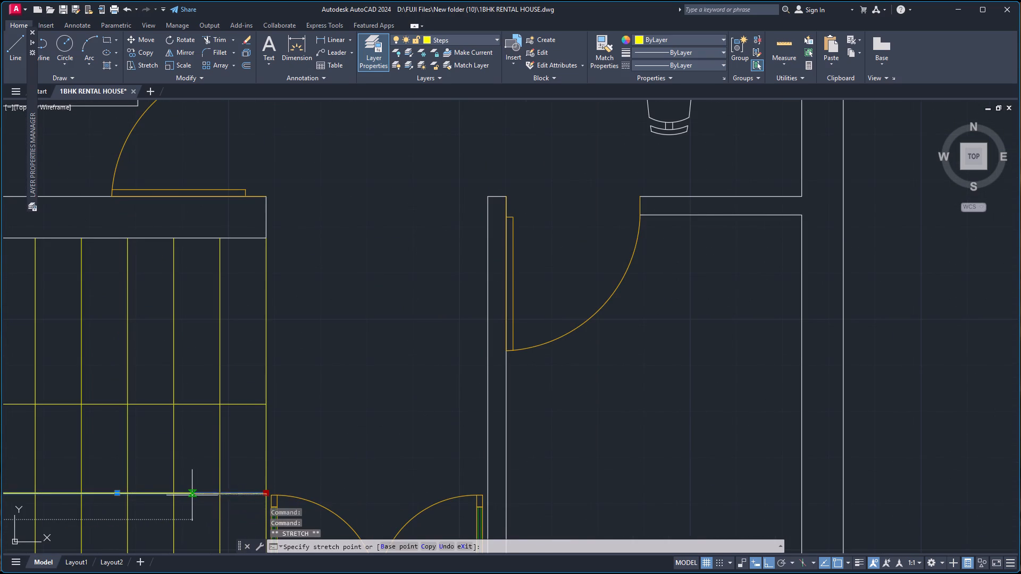
scroll(210, 489, "down", 5)
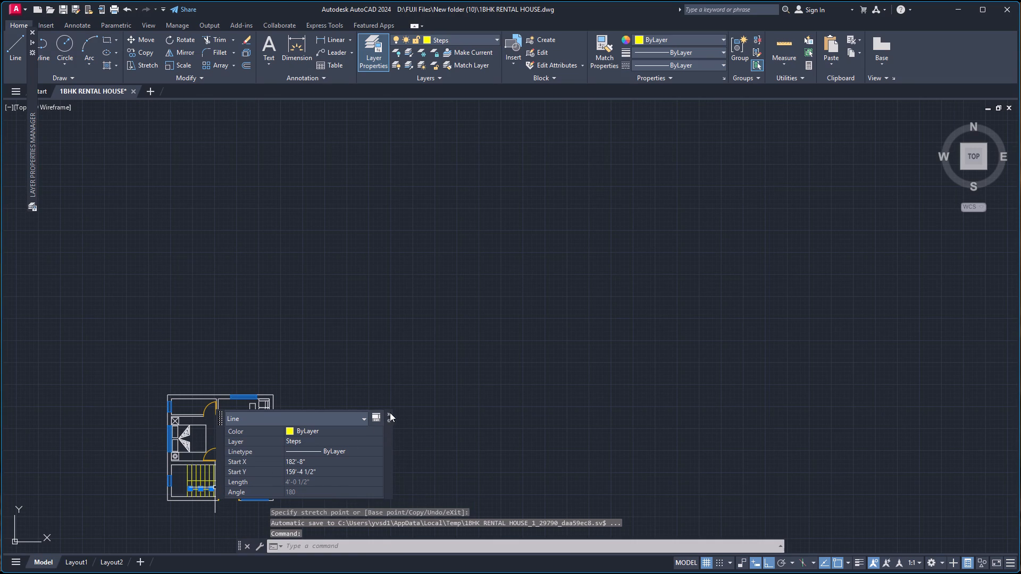
left_click(390, 412)
key("Escape")
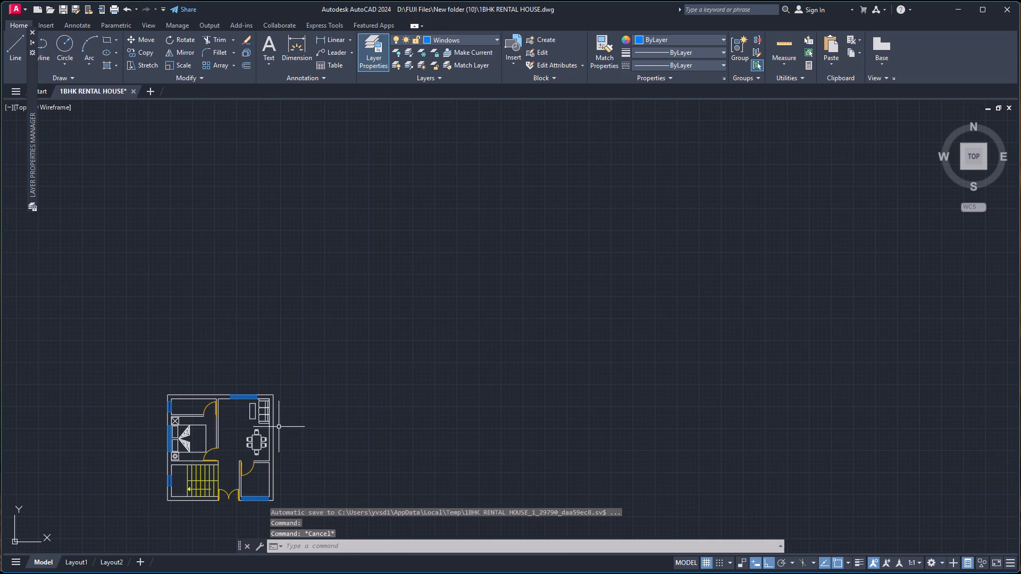
Make layer 0 current and offset the southeast room's inner east wall line 2' west into the room.
key("0")
key("Escape")
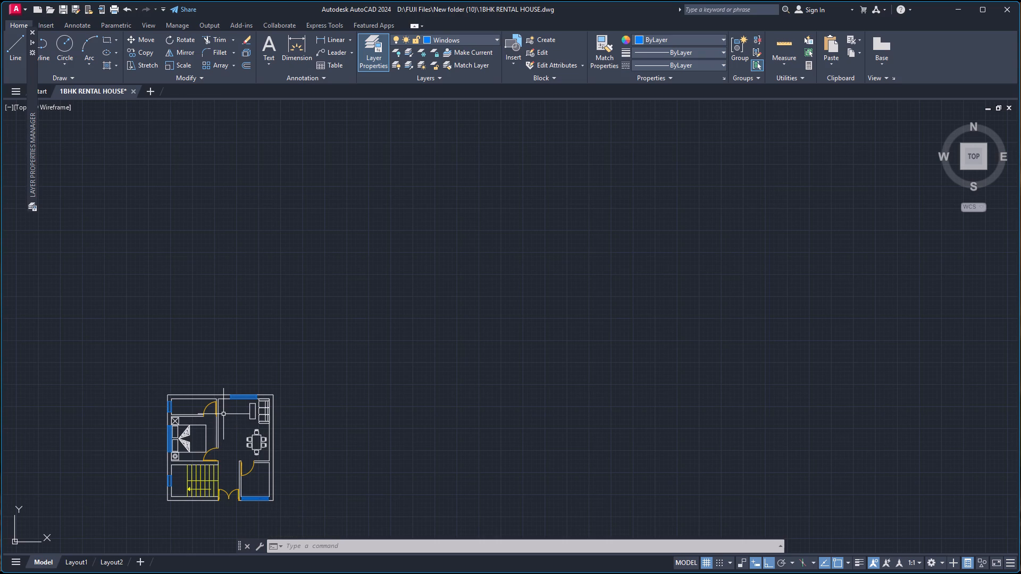
scroll(266, 414, "down", 2)
scroll(223, 458, "up", 4)
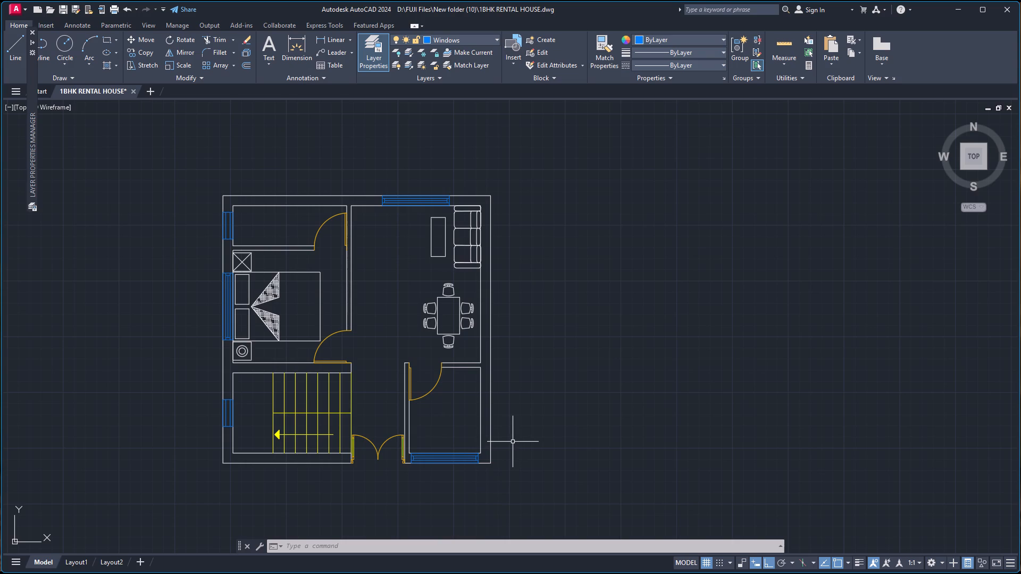
key("o")
key("Return")
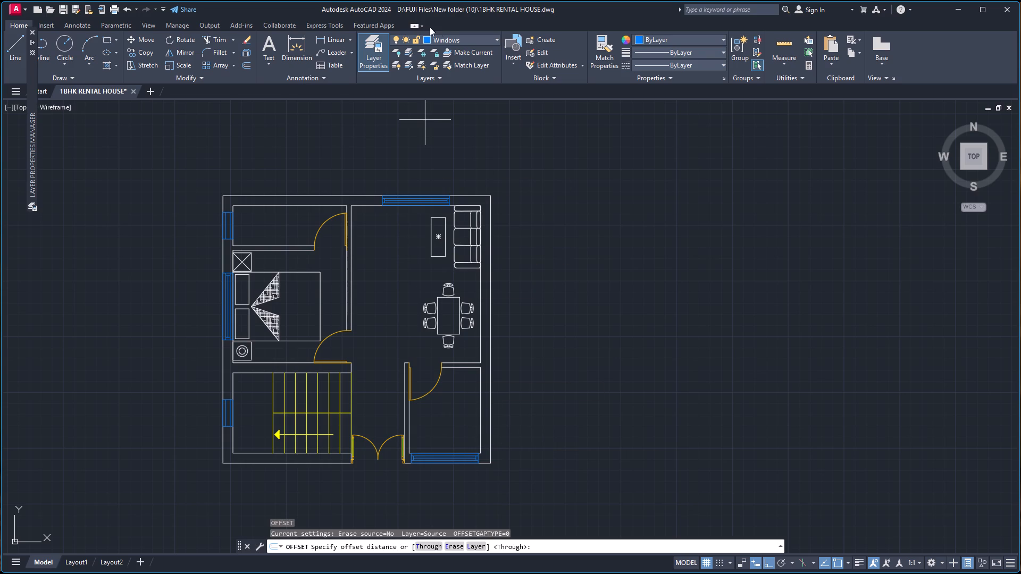
left_click(457, 37)
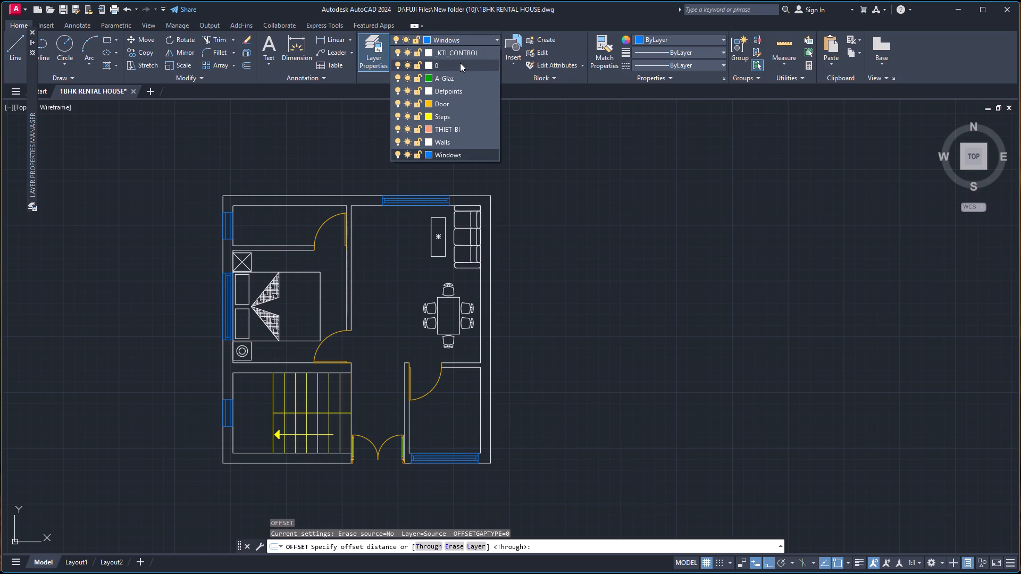
left_click(446, 63)
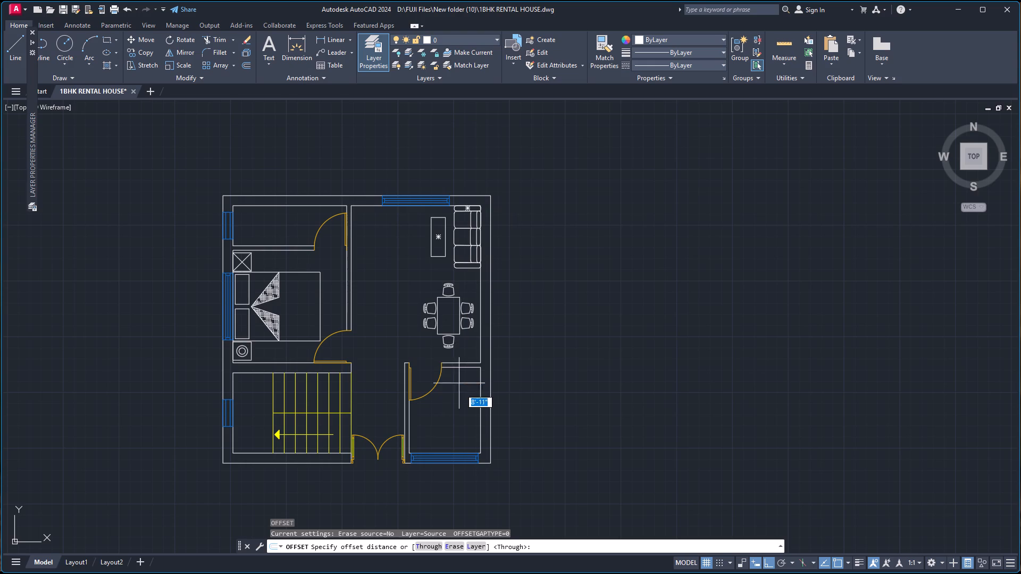
left_click(483, 410)
key("Return")
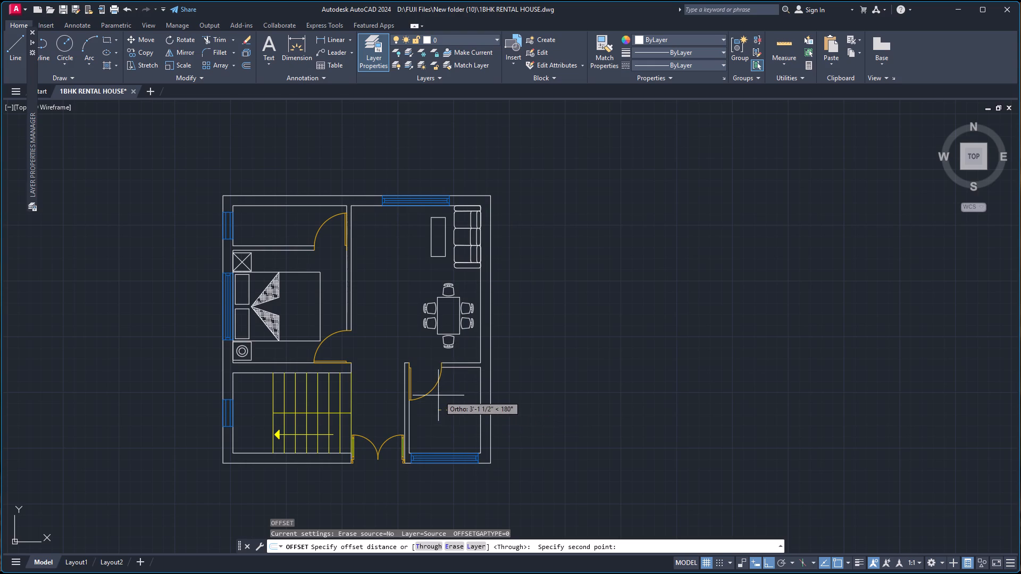
left_click(480, 411)
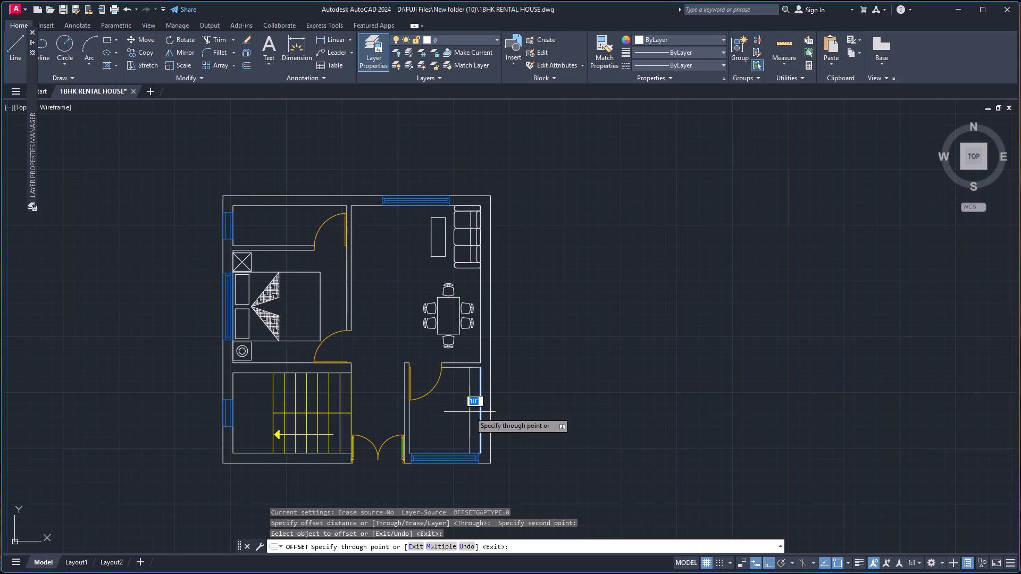
type("2'")
key("Return")
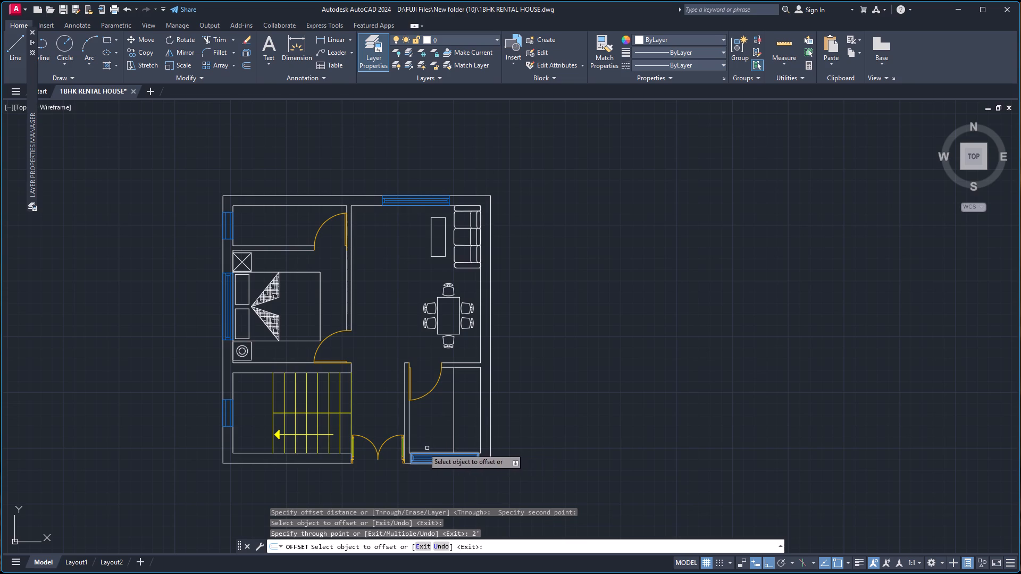
Offset the southeast room's inner south wall line 2' north into the room and end the Offset command.
scroll(490, 442, "up", 3)
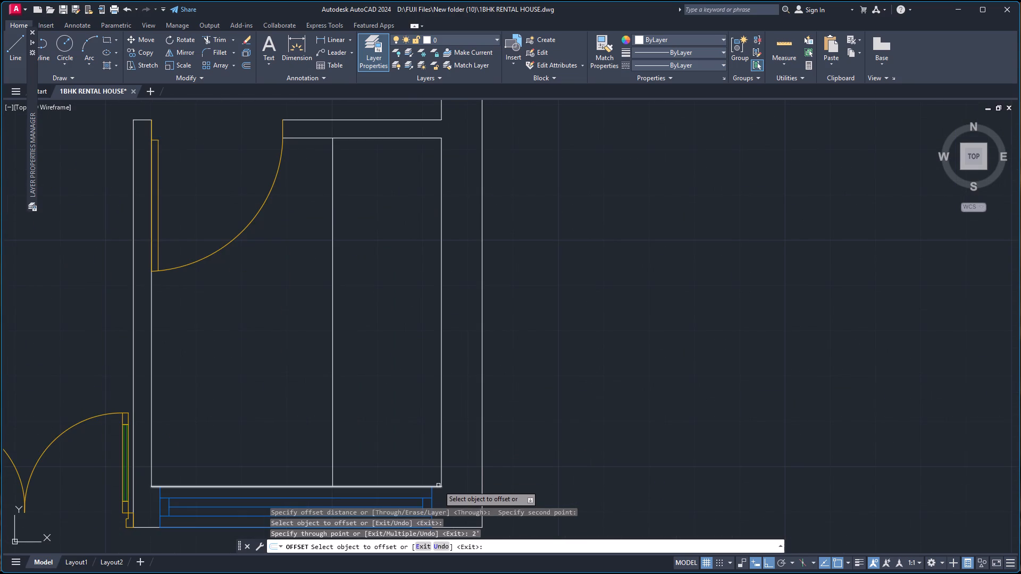
left_click(438, 485)
type("2'")
key("Return")
key("Escape")
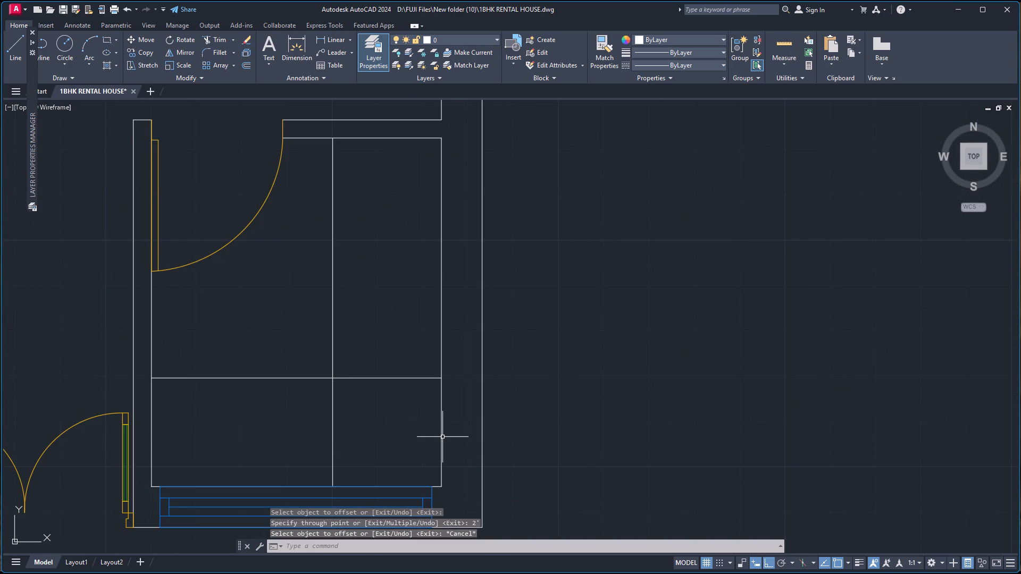
Trim the southeast room's two counter lines beyond their intersection so they meet at one corner.
type("tr")
key("Return")
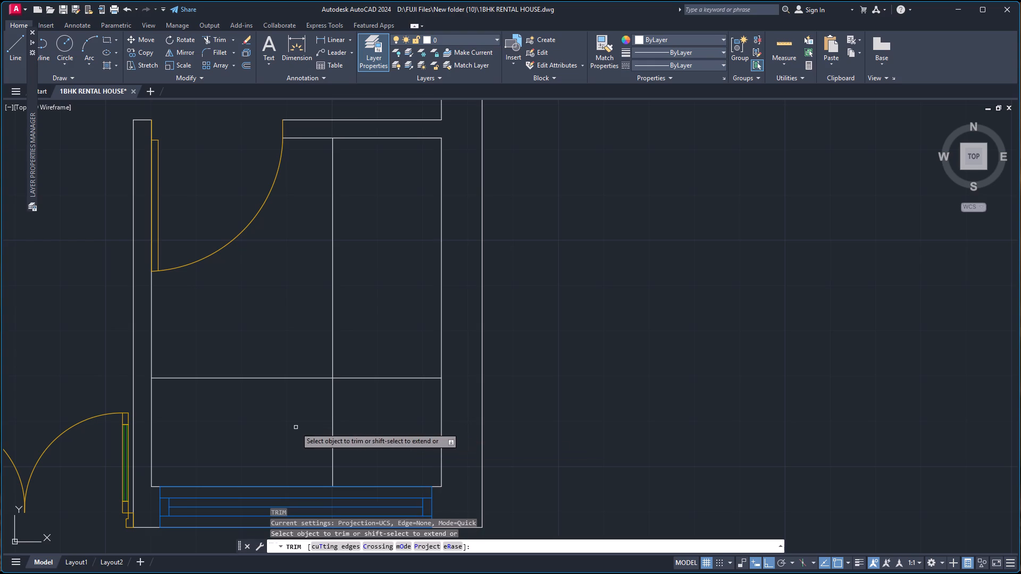
left_click(296, 427)
left_click(386, 365)
scroll(383, 365, "down", 2)
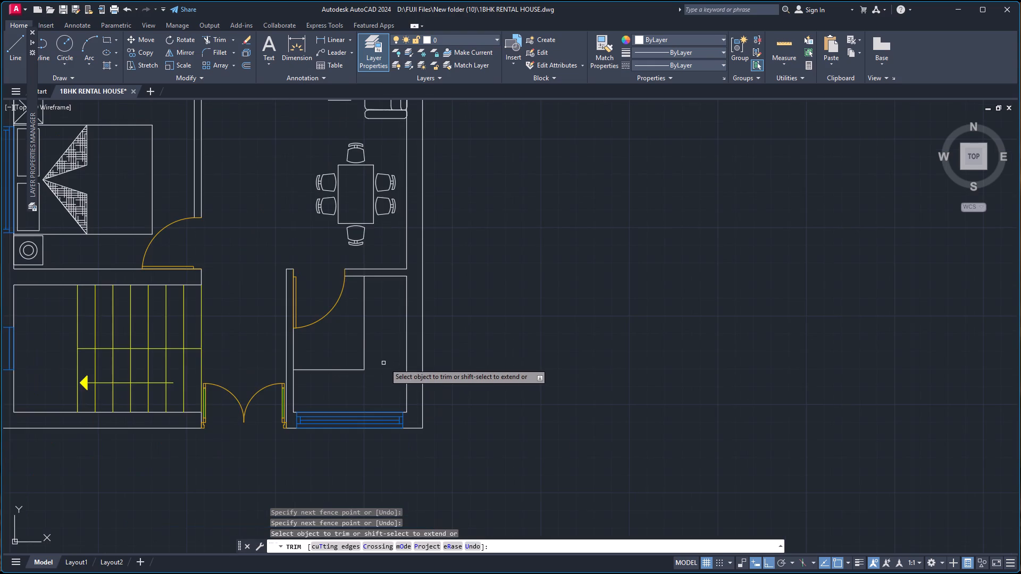
scroll(384, 363, "down", 2)
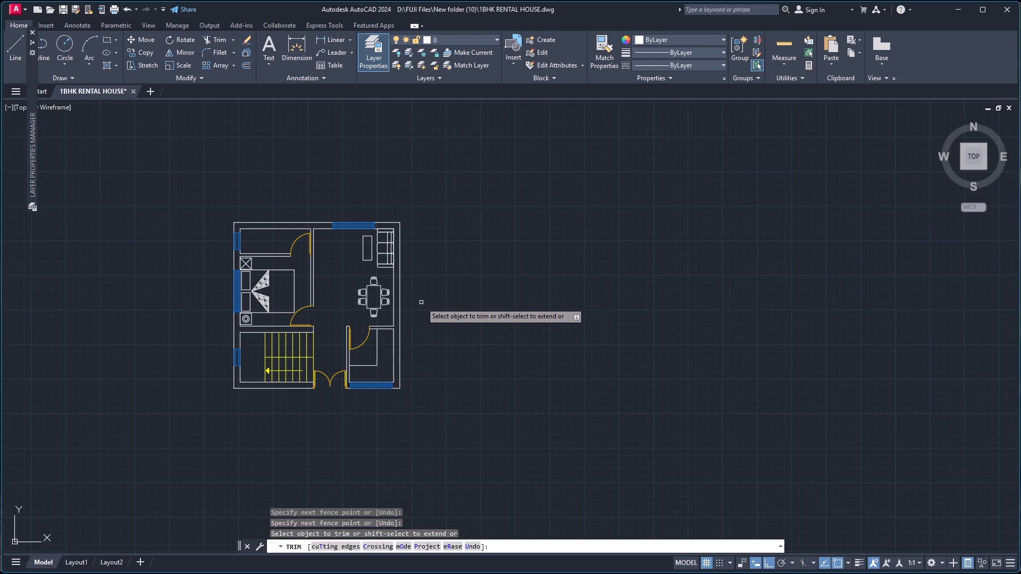
scroll(421, 302, "down", 2)
scroll(429, 292, "up", 3)
key("Escape")
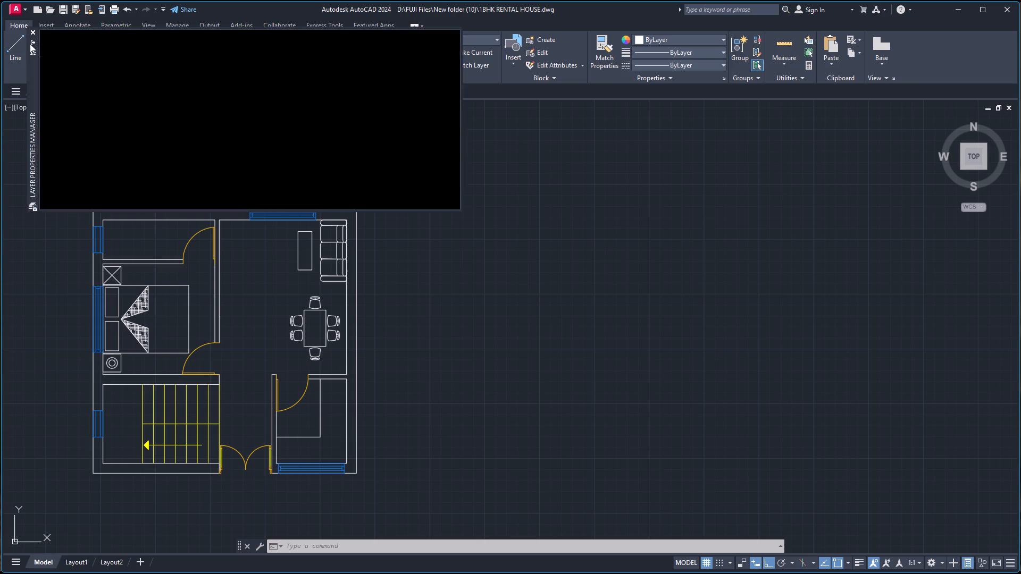
Create a new layer named Kitchen and set its colour to index 64.
left_click(30, 44)
left_click(97, 47)
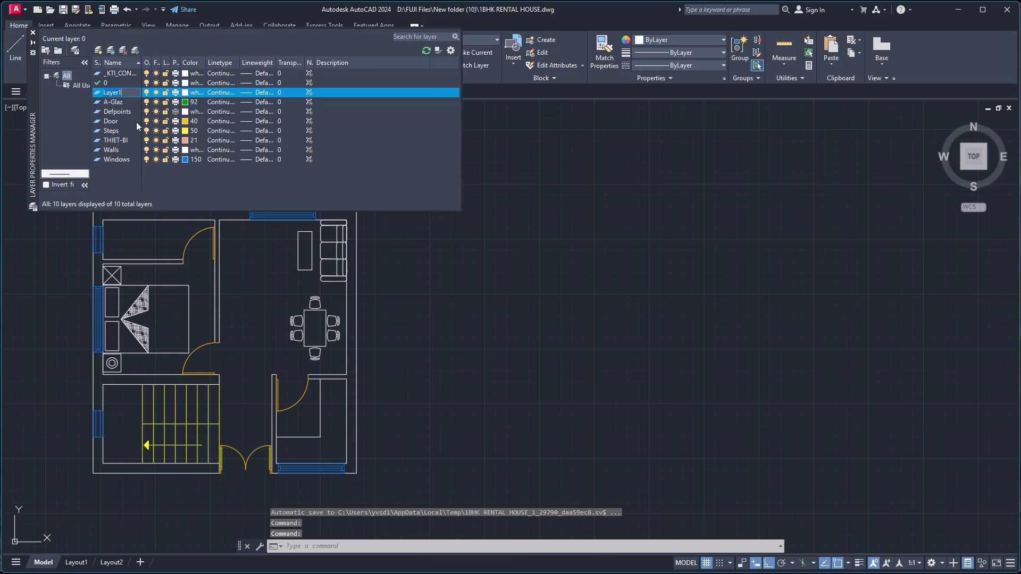
type("Kic")
key("BackSpace")
type("tchen")
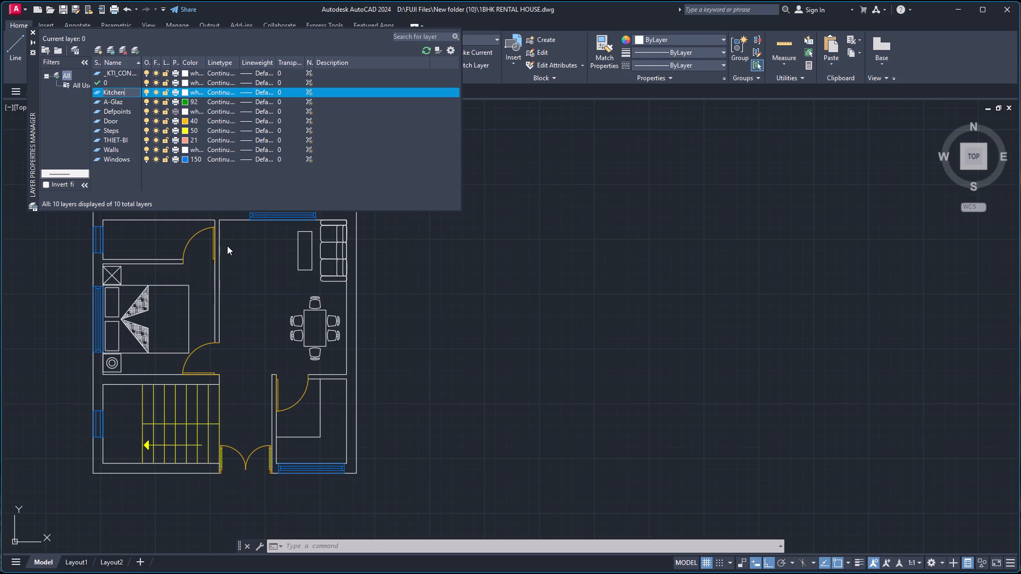
left_click(183, 90)
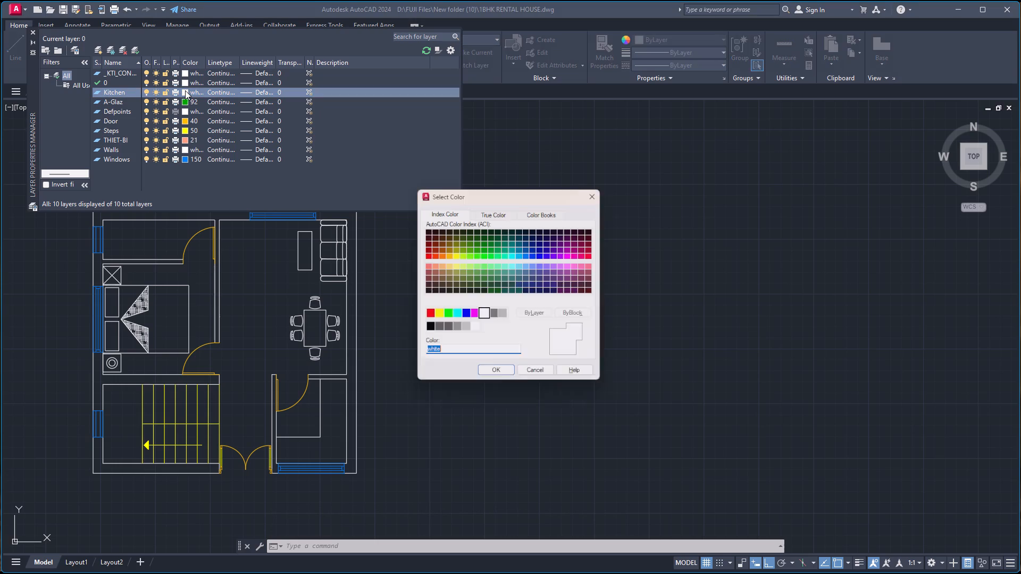
left_click(462, 241)
left_click(501, 366)
left_click(499, 373)
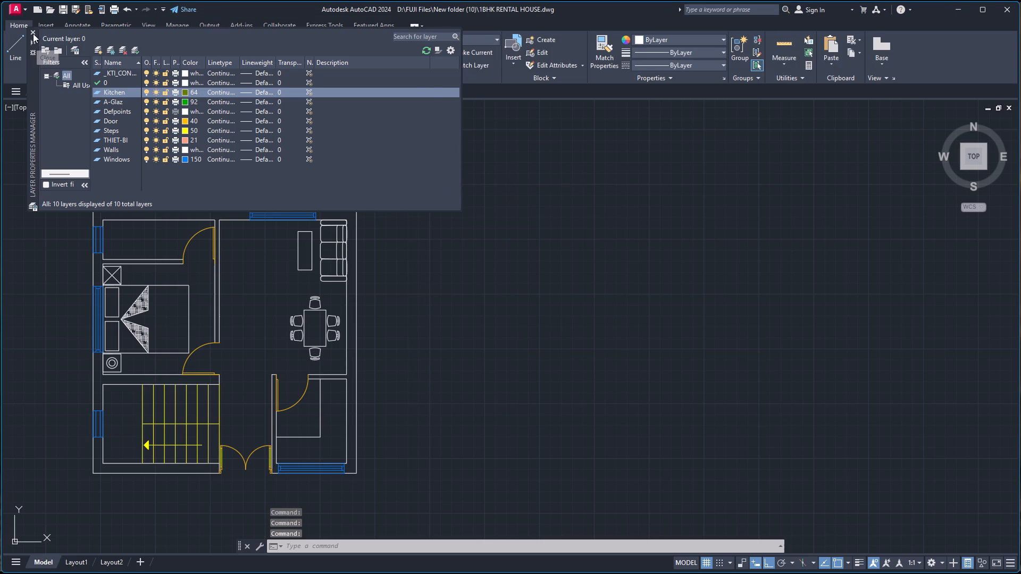
left_click(31, 33)
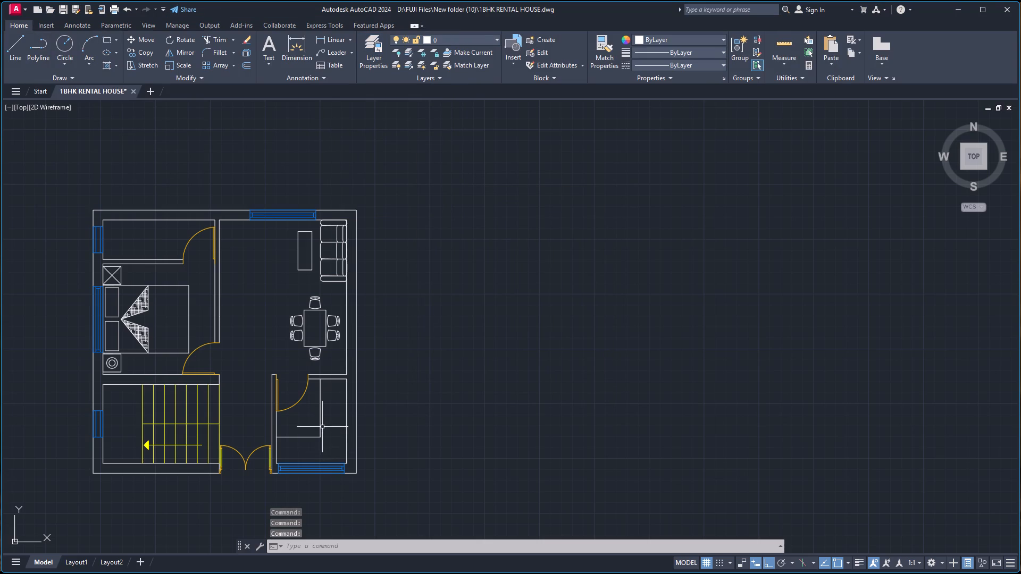
Reassign the two counter lines in the southeast room to the Kitchen layer and clear the selection.
left_click(320, 424)
left_click(305, 437)
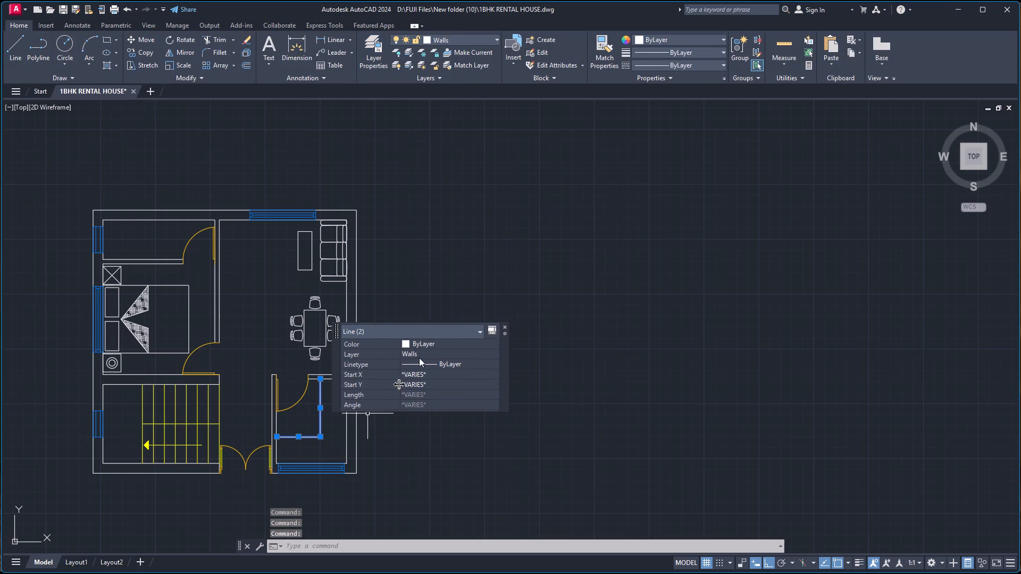
double_click(420, 354)
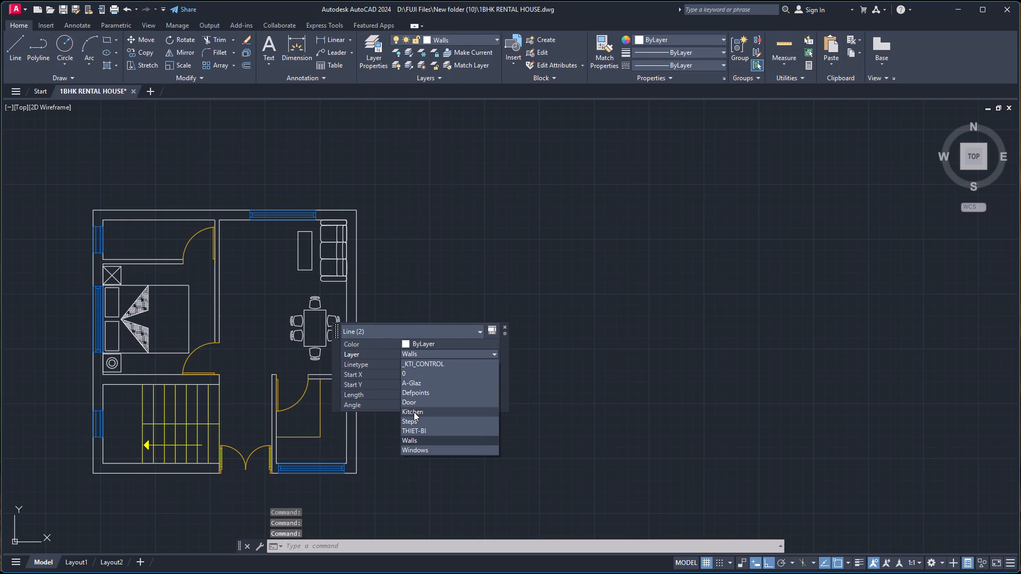
left_click(413, 412)
left_click(506, 327)
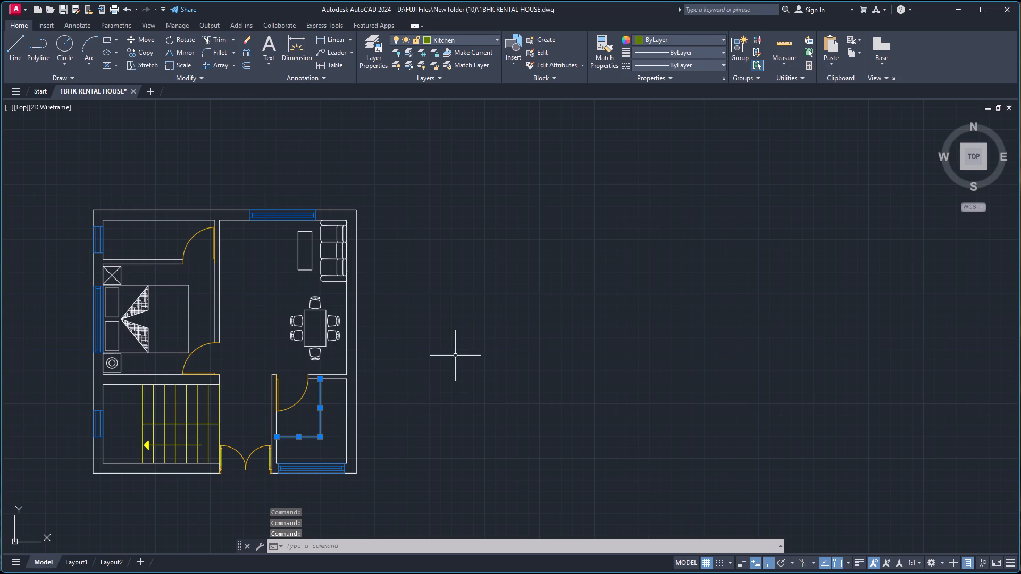
key("Escape")
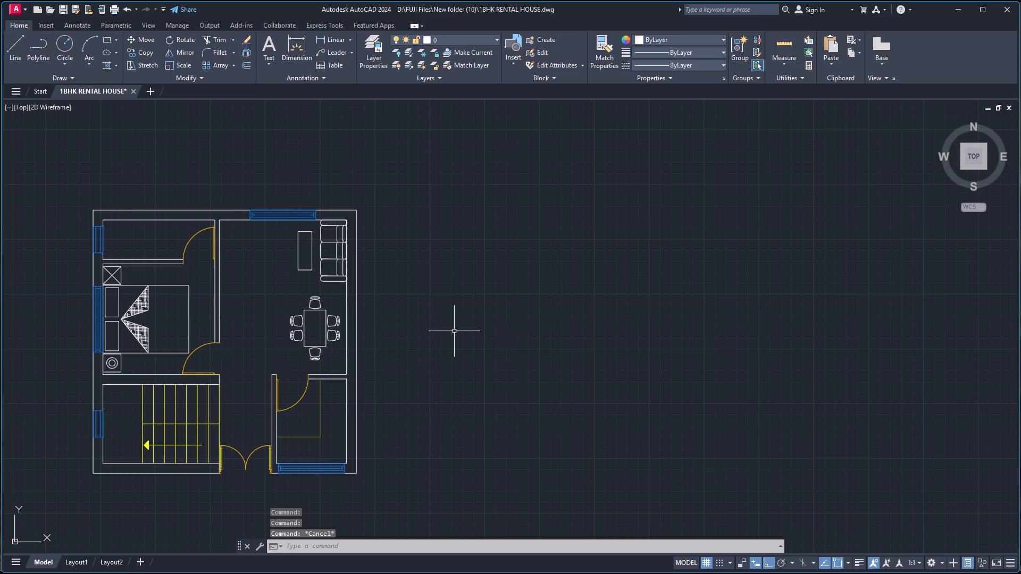
Insert the toilet-1 block from the recent blocks into the empty space east of the plan.
scroll(441, 304, "down", 1)
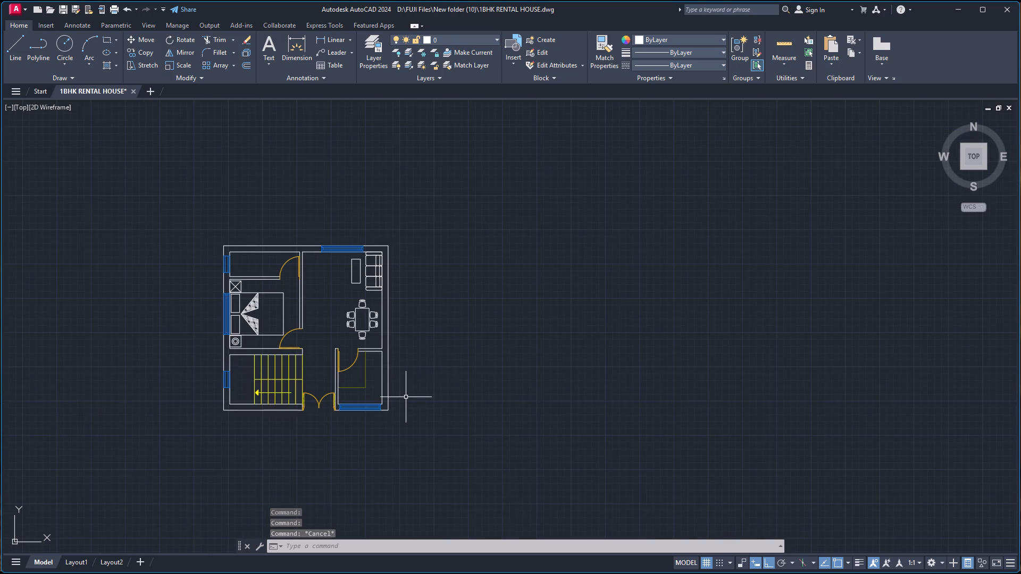
scroll(404, 400, "up", 1)
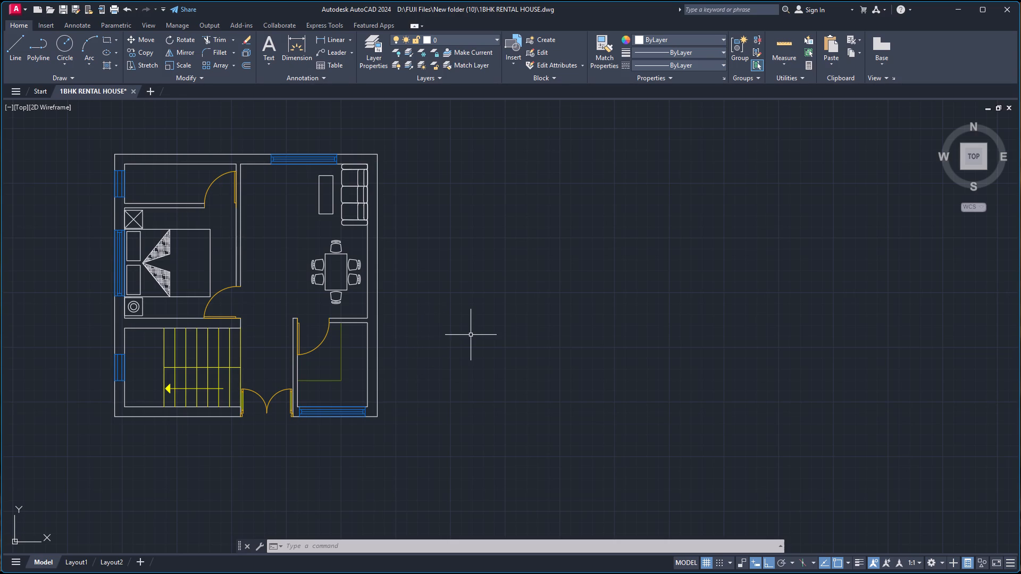
key("i")
key("Return")
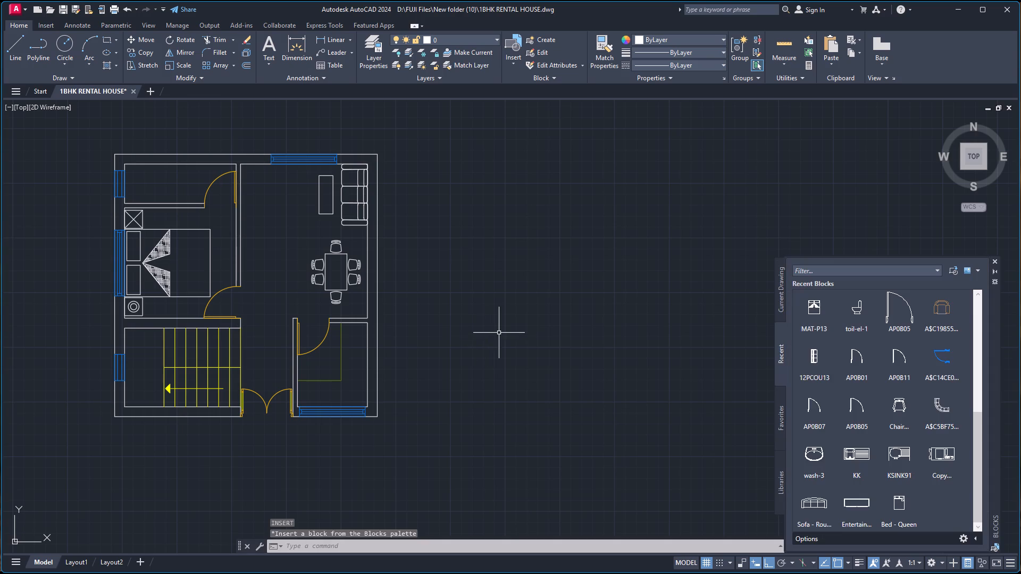
scroll(925, 366, "up", 9)
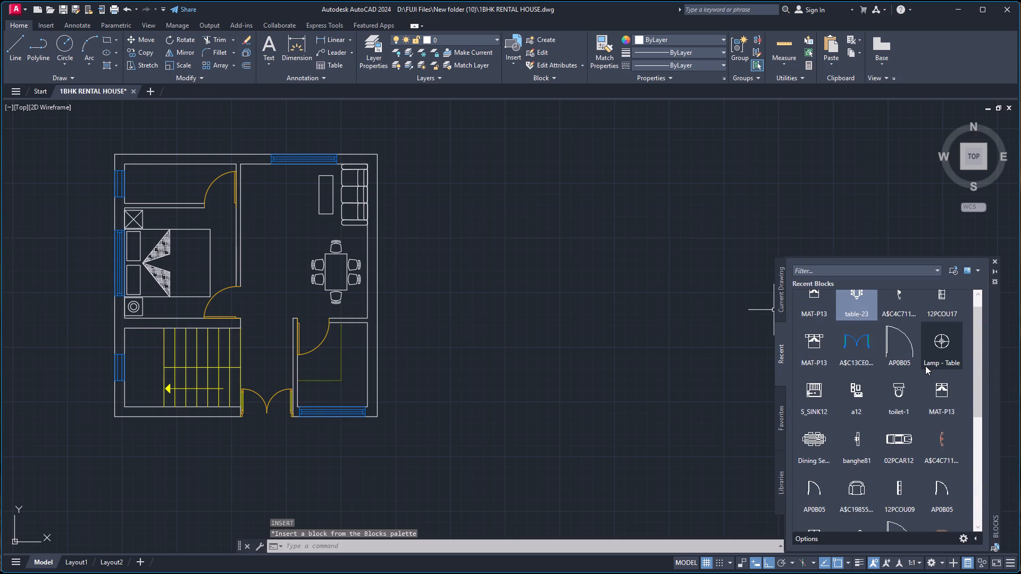
scroll(925, 366, "up", 5)
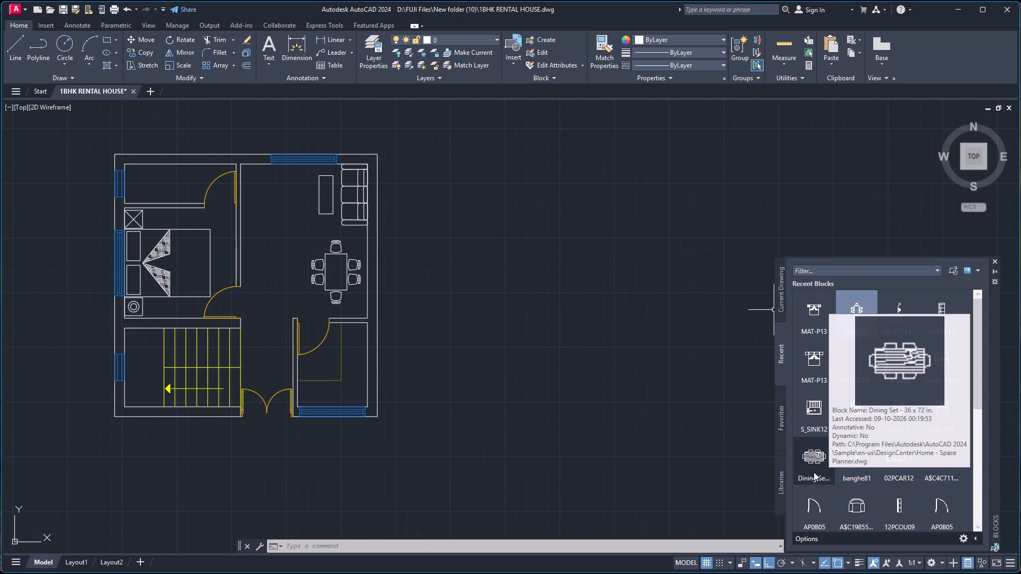
left_click_drag(902, 413, 443, 248)
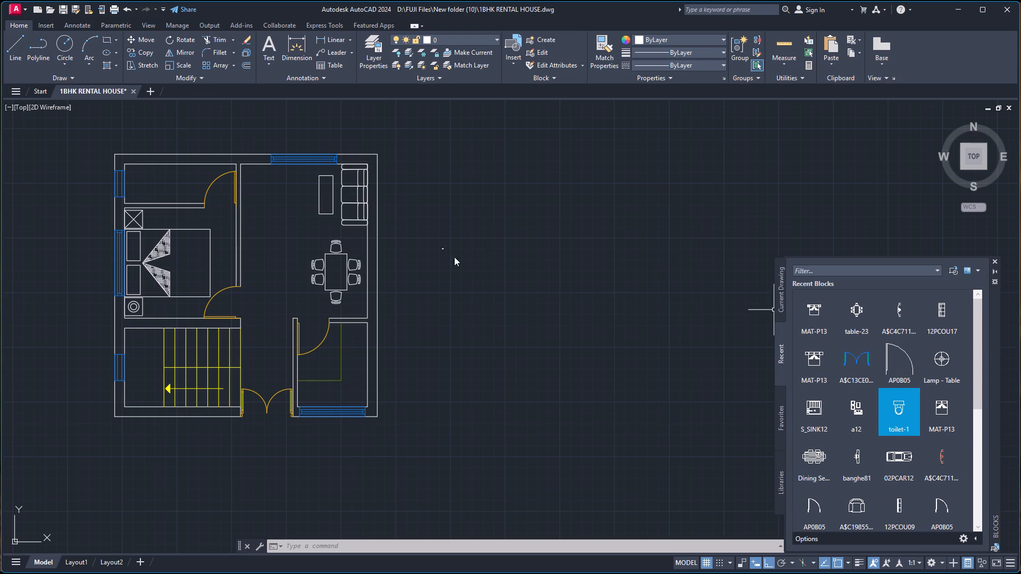
Insert the S_SINK12 block from the recent blocks east of the plan, beyond the toilet, and close the block library.
scroll(868, 366, "down", 5)
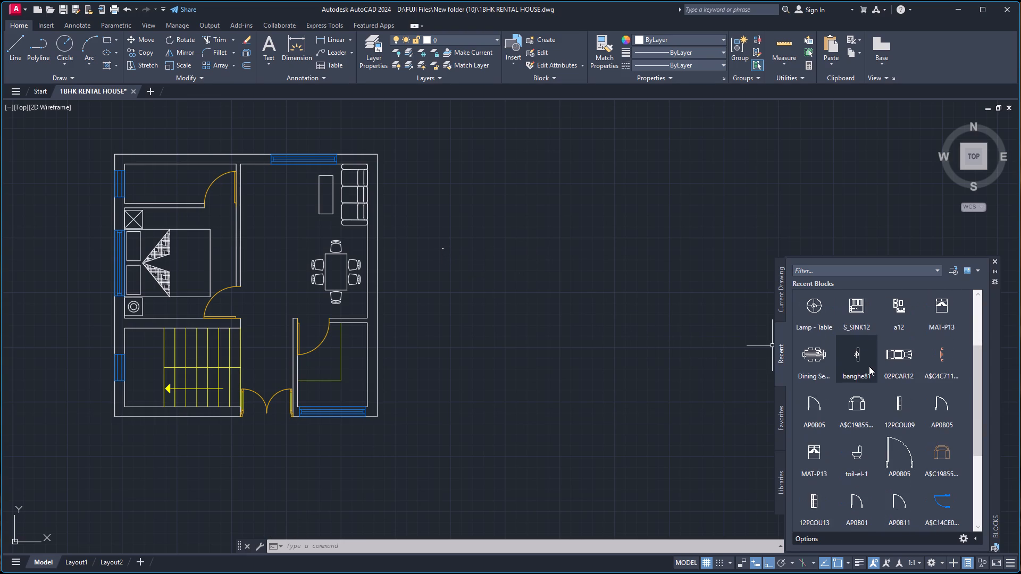
scroll(874, 364, "up", 4)
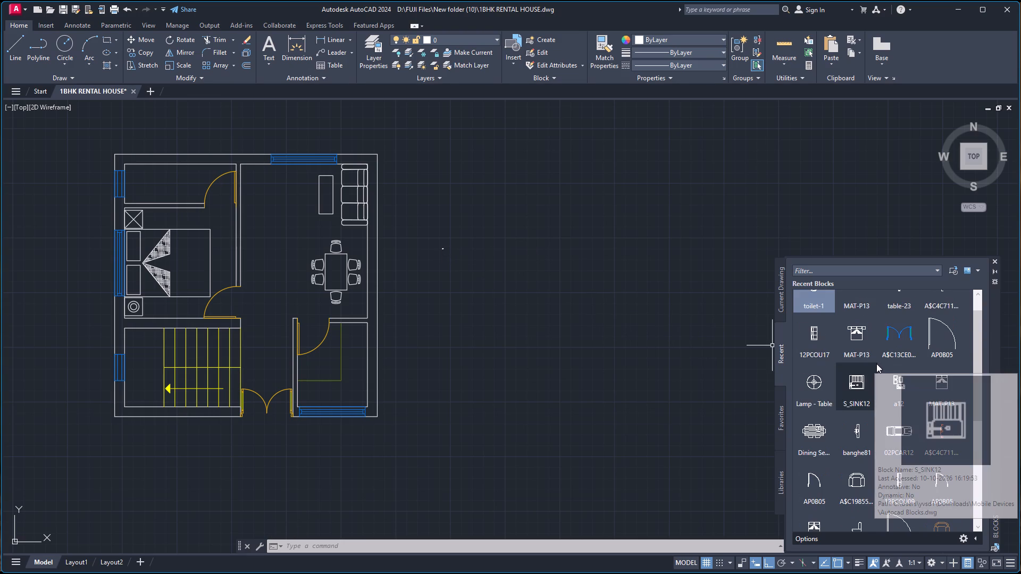
left_click_drag(860, 378, 542, 283)
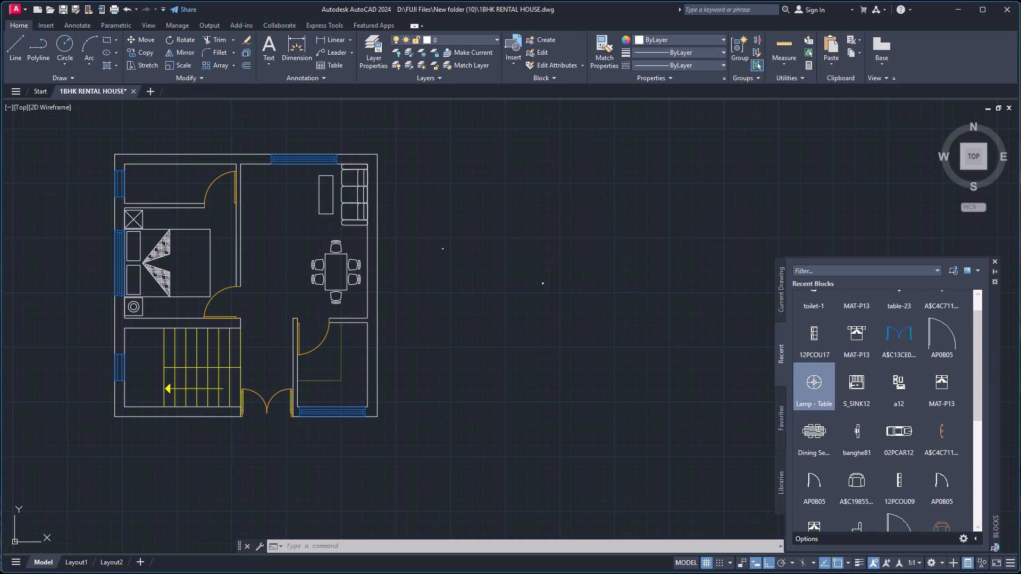
left_click(992, 261)
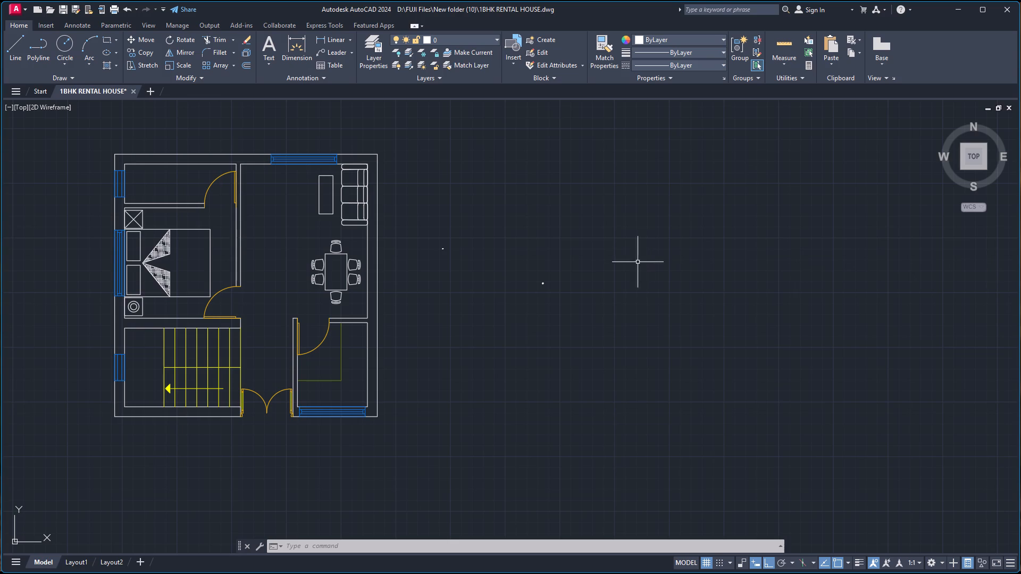
Scale up the toilet-1 block from the midpoint of its tank's back edge, using a distance of about 1'-4" as the factor.
scroll(432, 234, "up", 5)
left_click(488, 221)
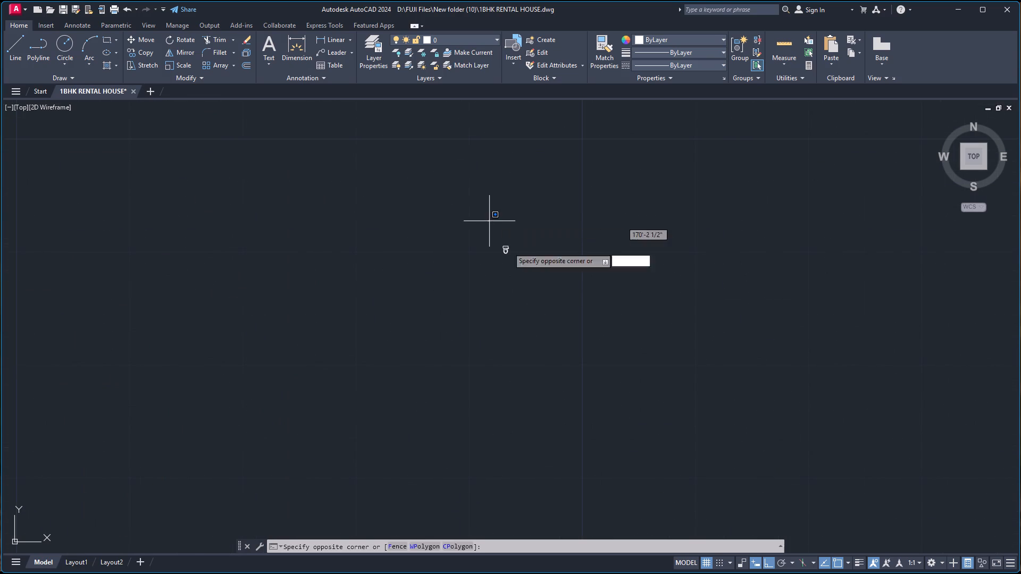
left_click(522, 279)
type("sc")
key("Return")
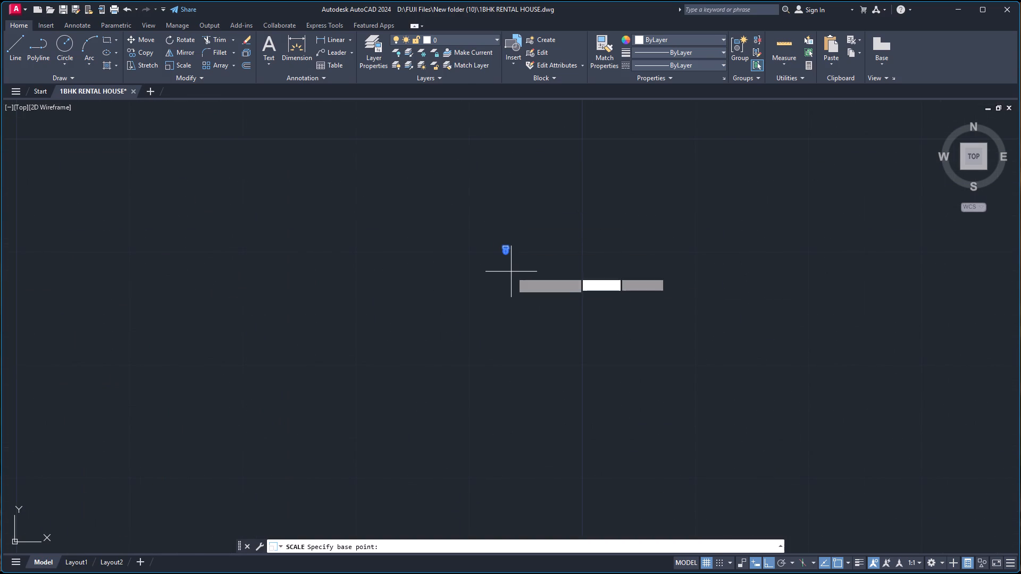
scroll(508, 272, "up", 4)
scroll(503, 146, "down", 1)
scroll(493, 131, "up", 2)
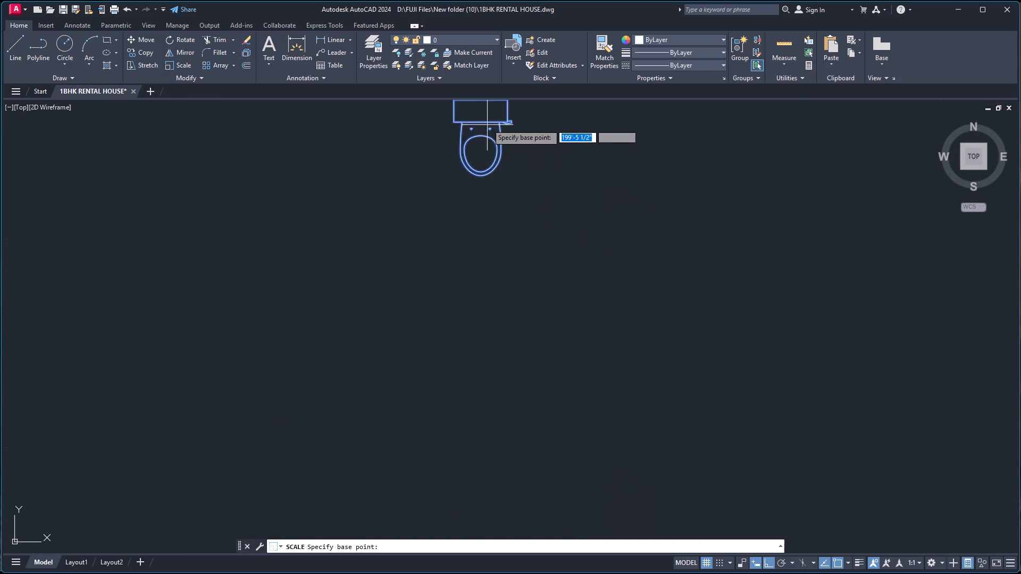
scroll(479, 114, "down", 2)
scroll(479, 107, "up", 1)
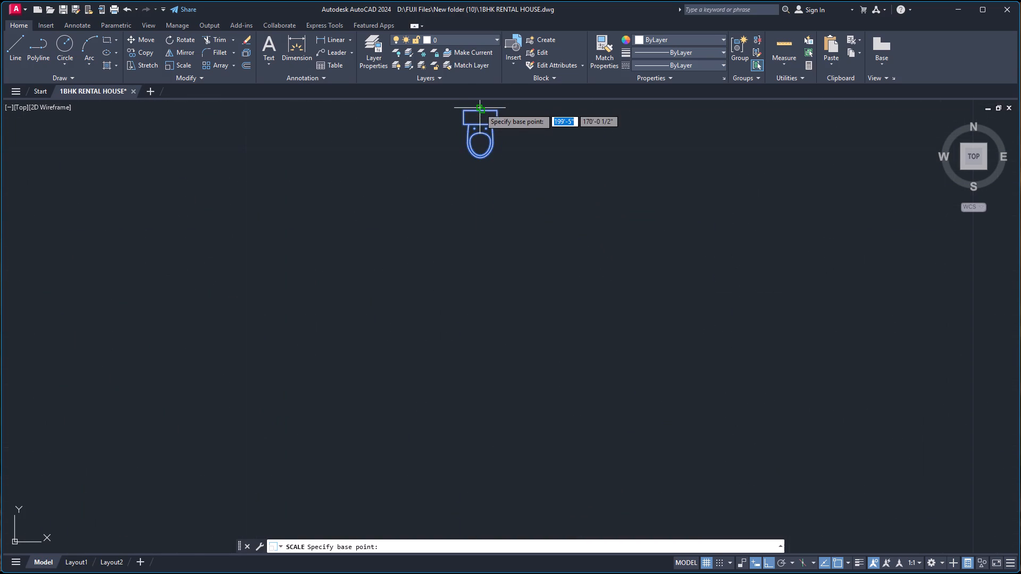
left_click(480, 111)
scroll(510, 120, "down", 7)
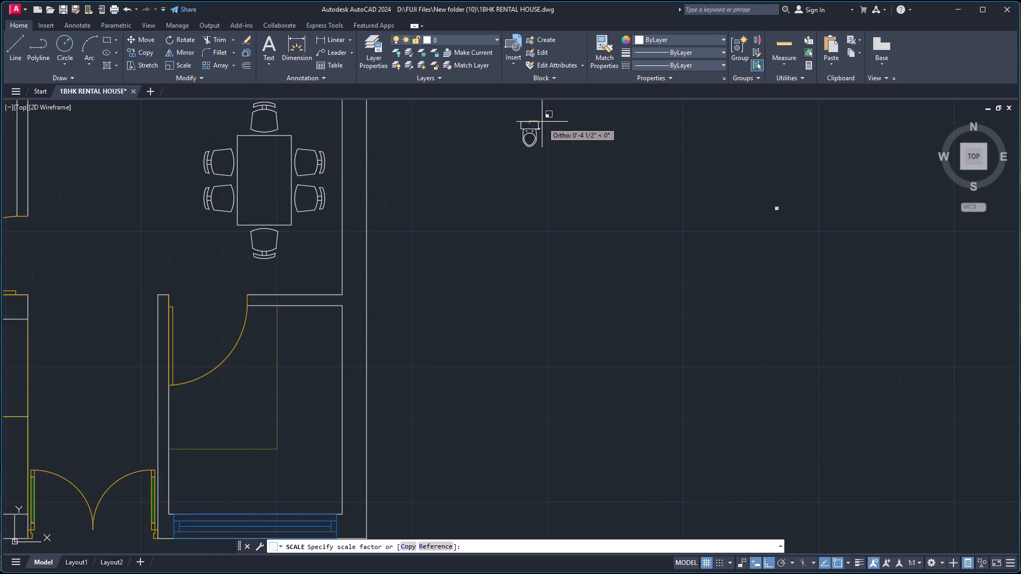
scroll(542, 122, "down", 5)
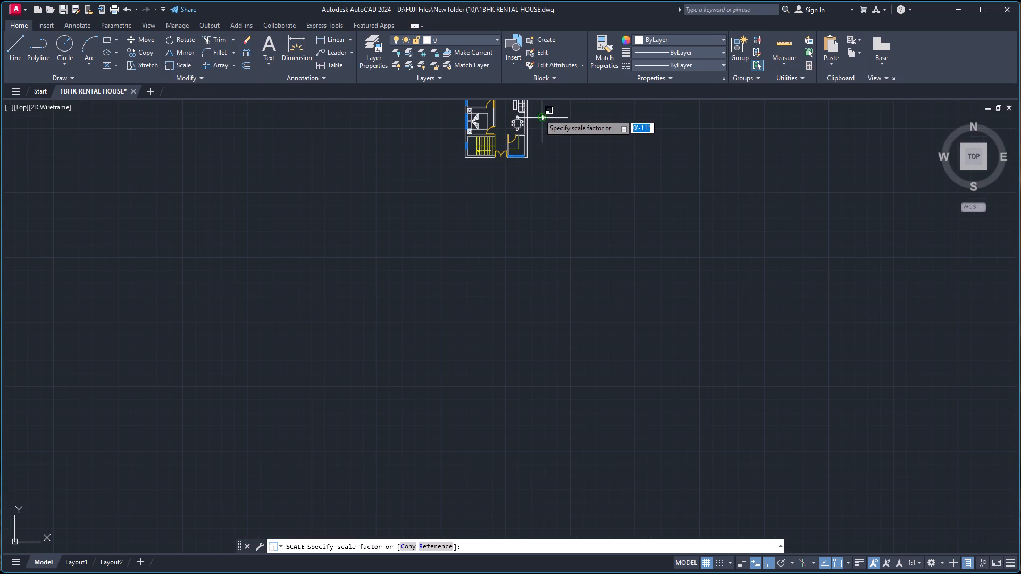
scroll(549, 108, "up", 1)
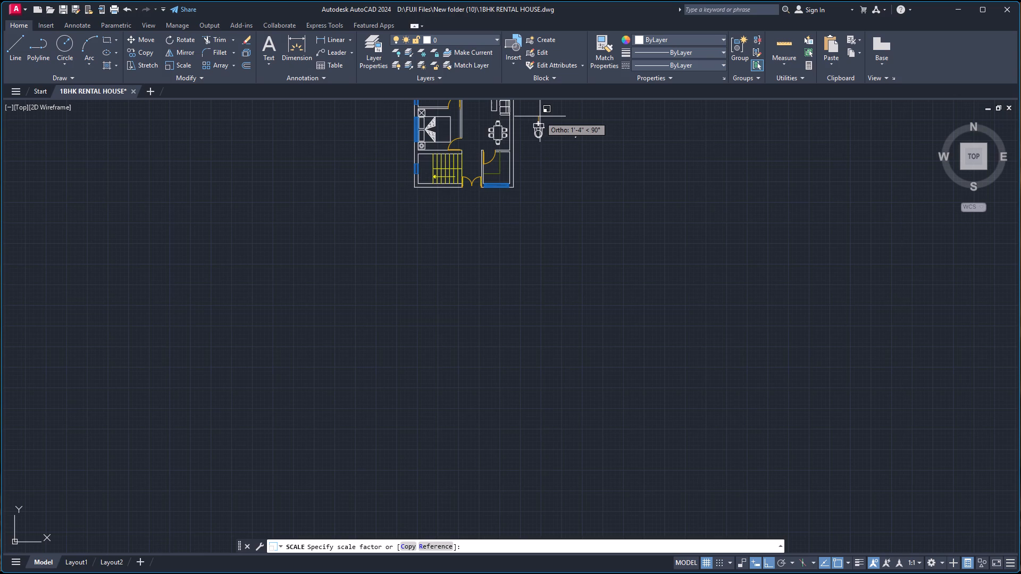
left_click(540, 116)
Rotate the toilet-1 block 90 degrees about a point on its tank's back edge so the bowl faces east.
left_click(529, 118)
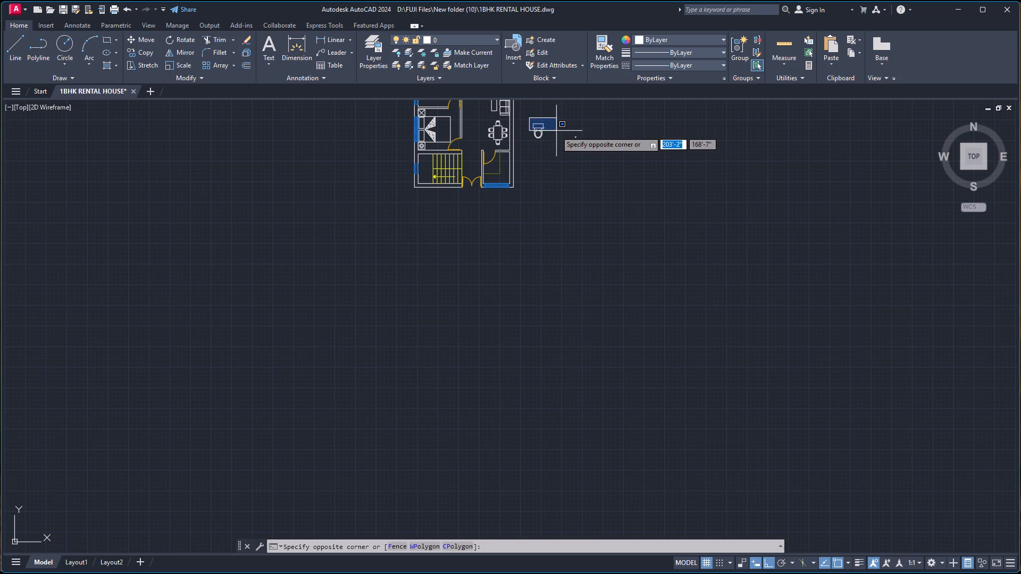
left_click(547, 140)
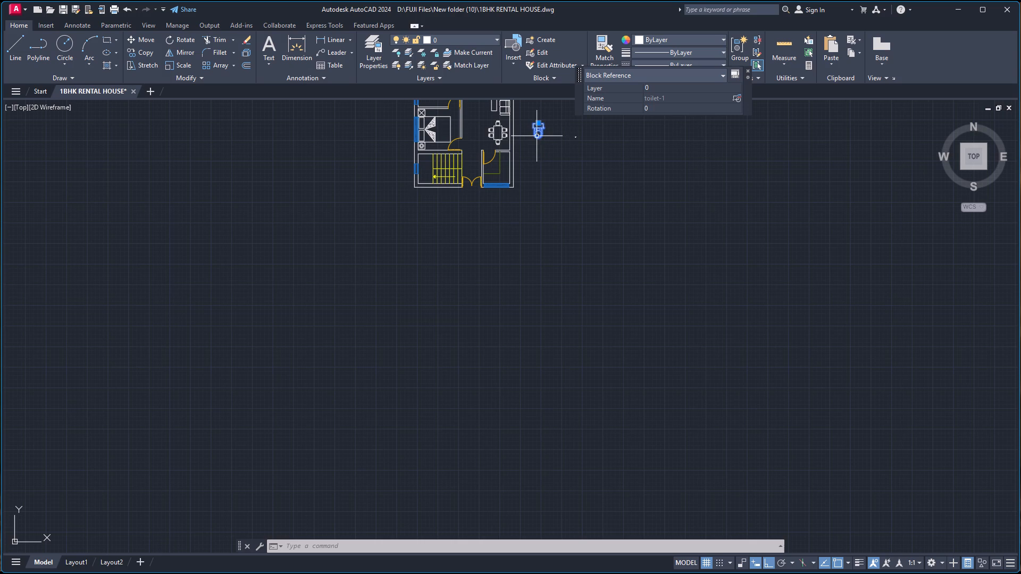
type("ro")
key("Return")
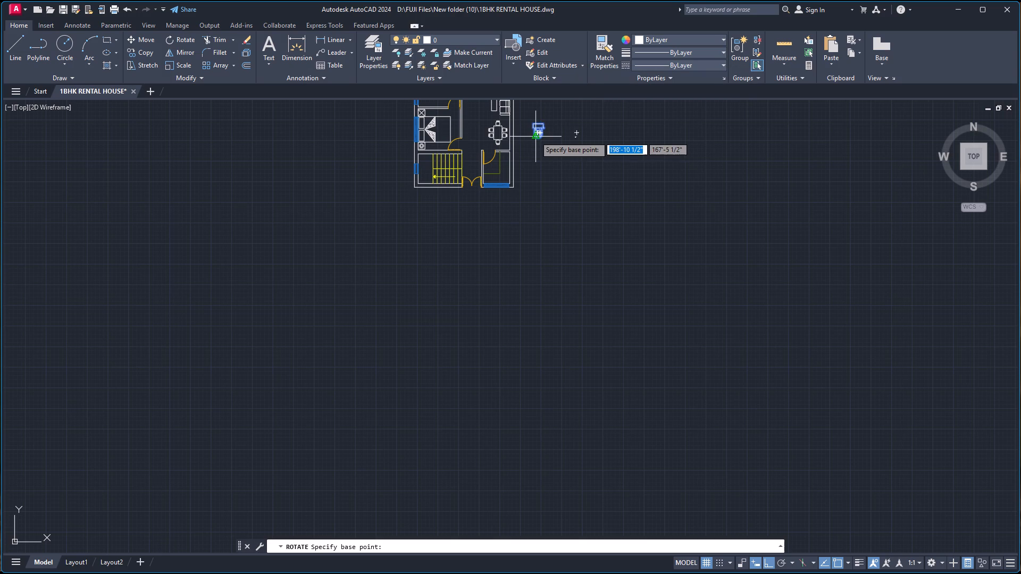
scroll(534, 132, "up", 2)
left_click(540, 124)
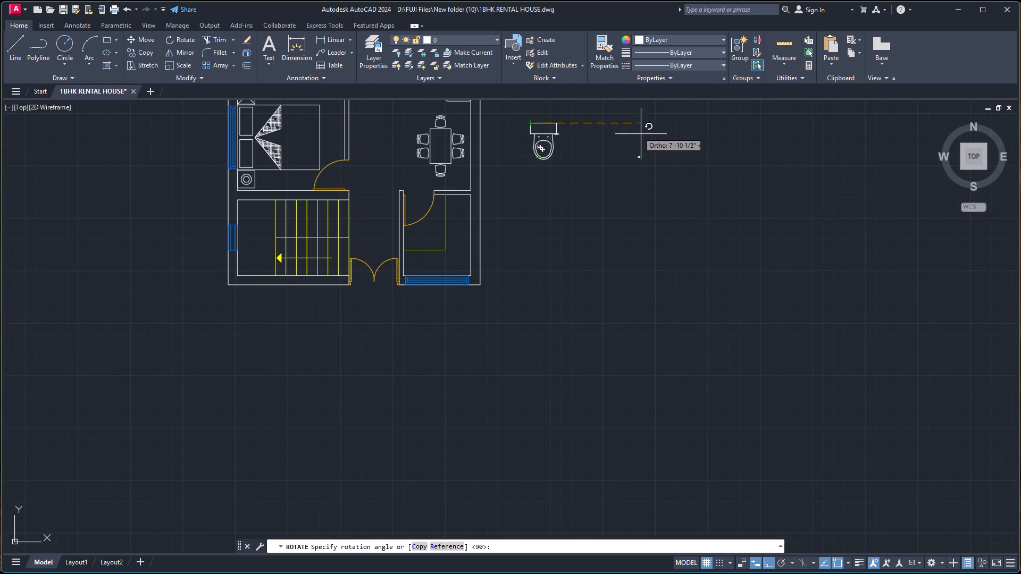
scroll(528, 194, "up", 1)
scroll(528, 195, "down", 3)
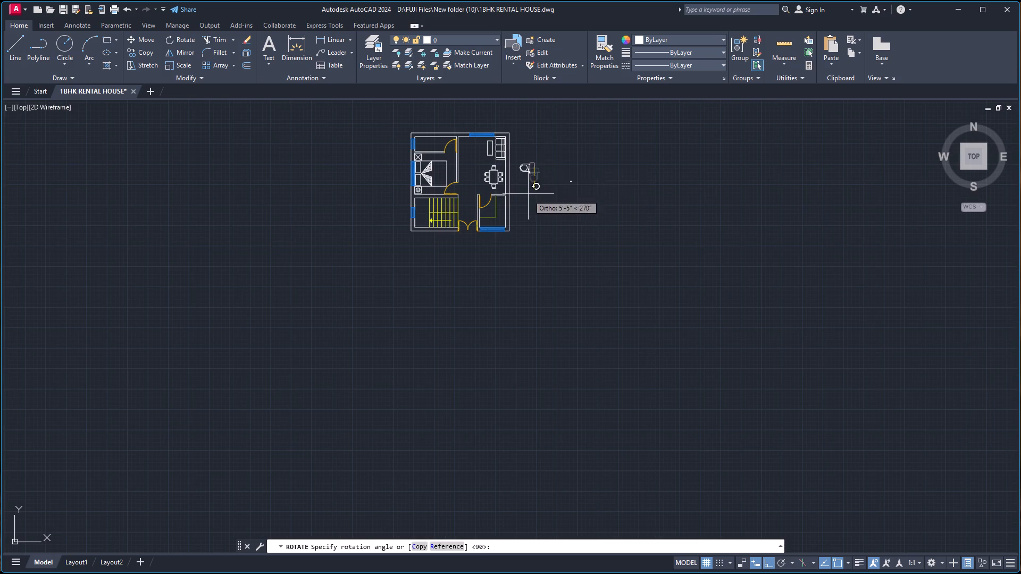
left_click(528, 133)
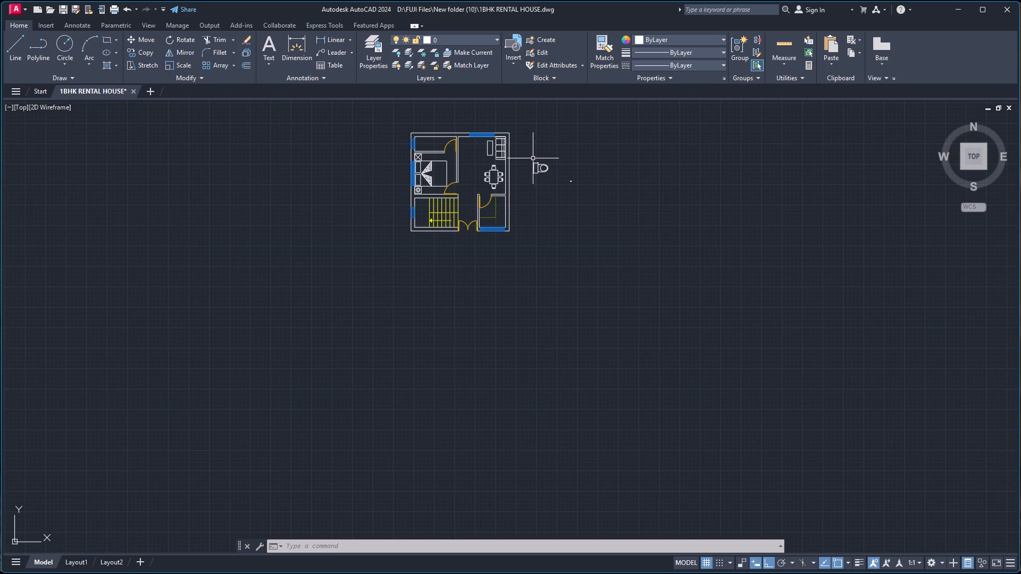
Copy the rotated toilet from its tank's back midpoint onto the west wall of the northwest bathroom, at the window.
left_click(528, 158)
left_click(565, 192)
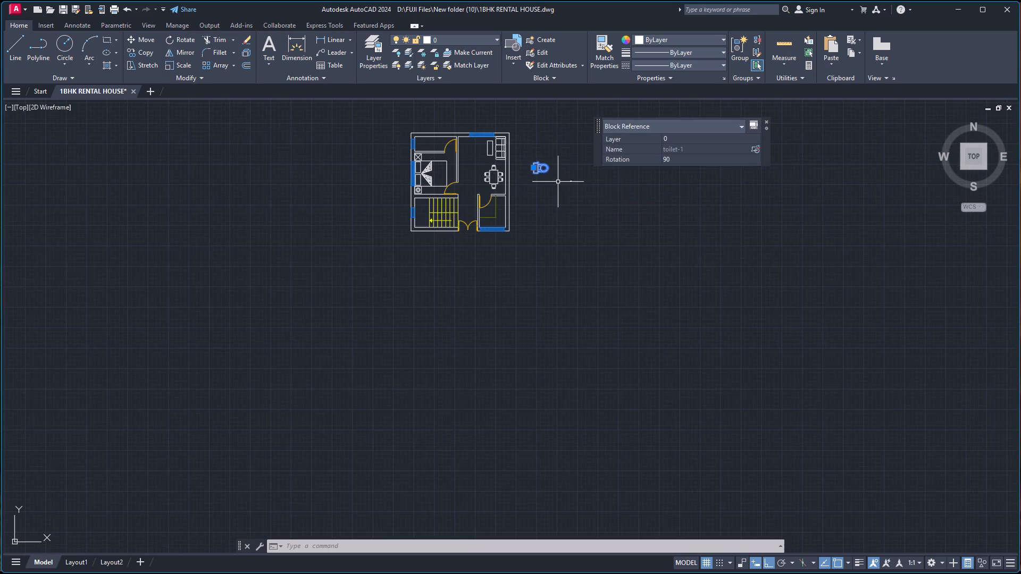
type("co")
key("Return")
scroll(551, 170, "up", 2)
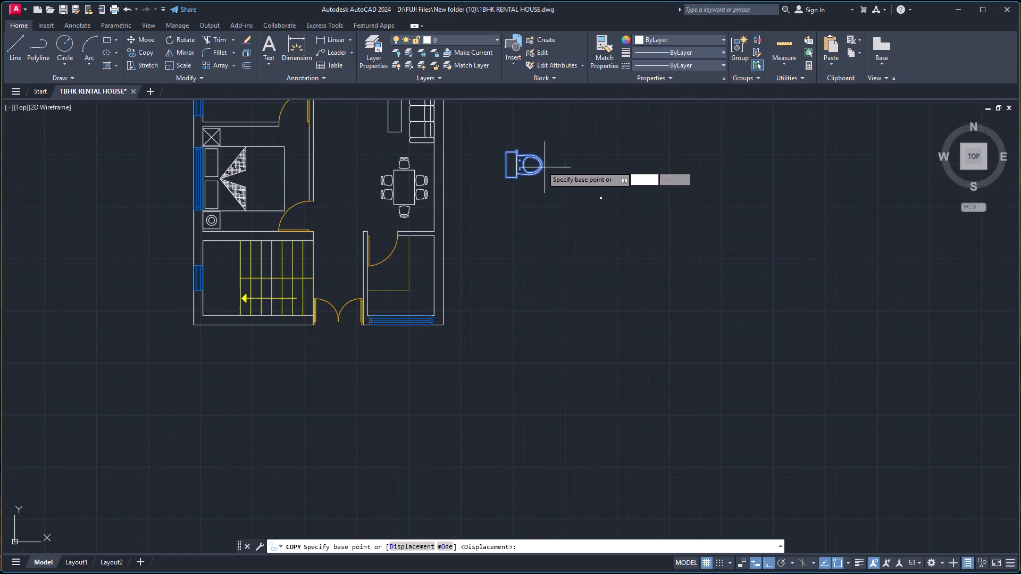
left_click(506, 165)
scroll(433, 182, "down", 4)
scroll(363, 172, "up", 2)
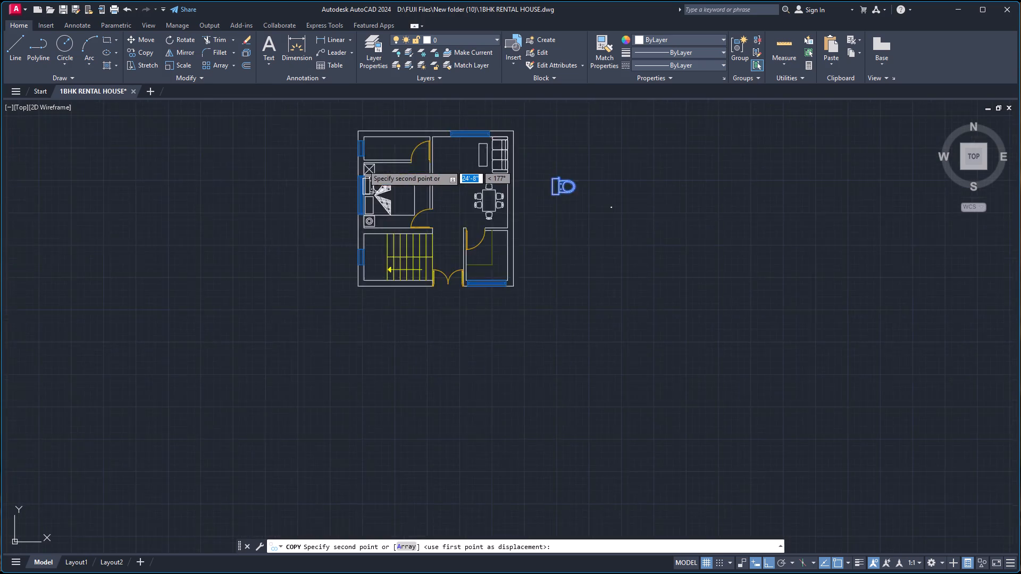
scroll(363, 162, "up", 1)
left_click(363, 140)
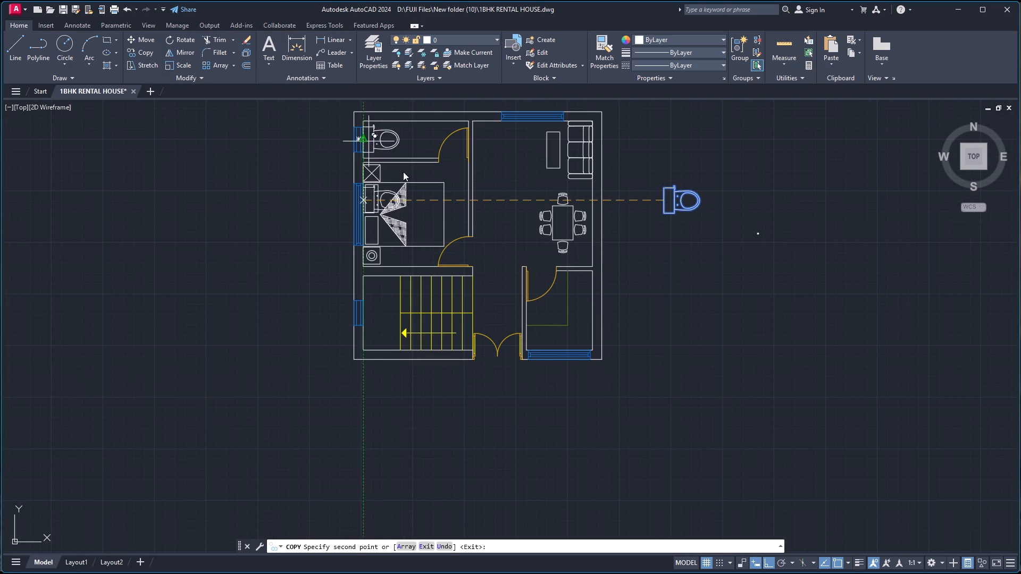
key("Escape")
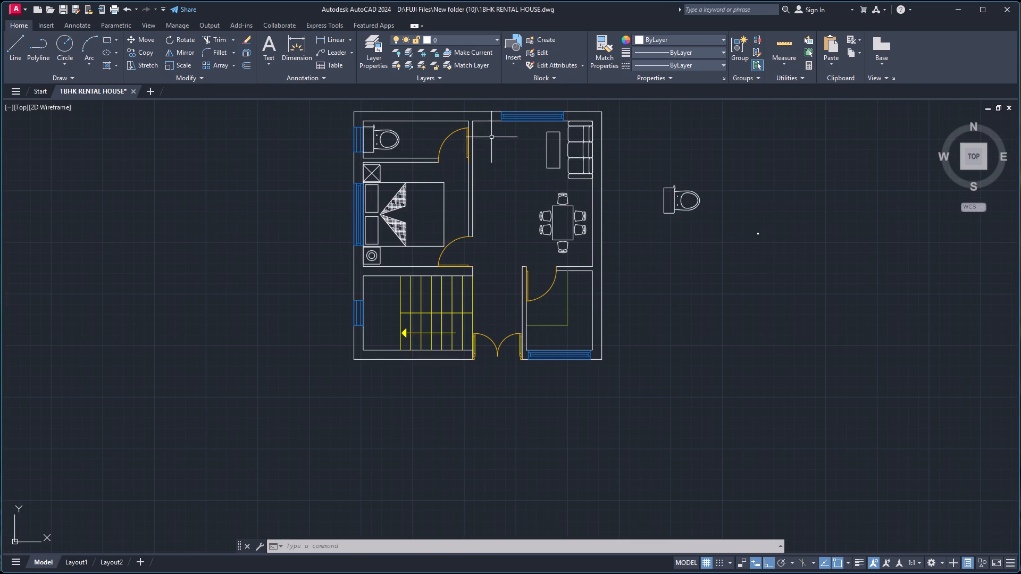
Delete the original toilet block left outside the plan on the east.
left_click(651, 182)
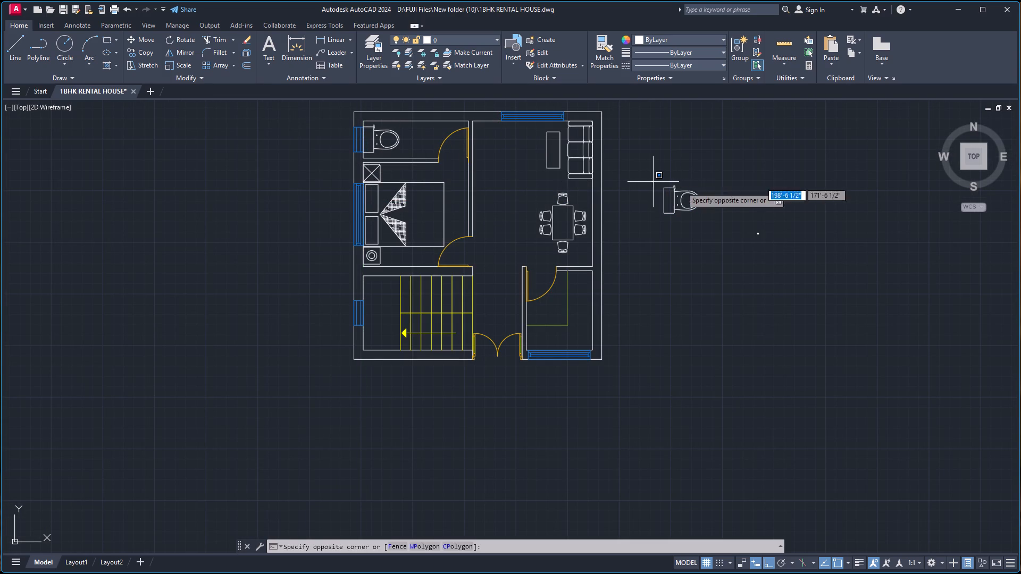
left_click(706, 222)
key("Delete")
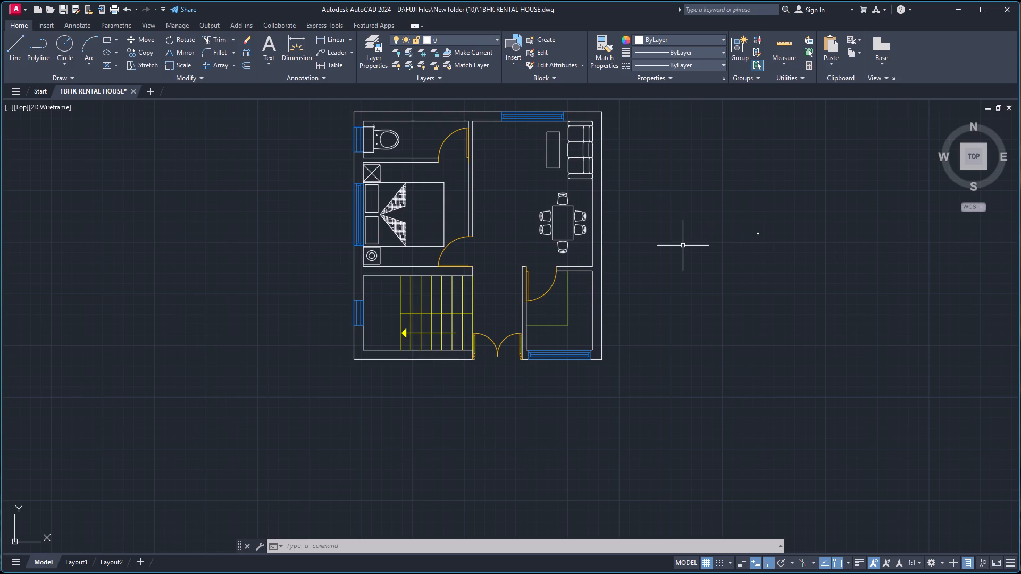
Scale up the tiny S_SINK12 block east of the plan, using the midpoint of its west edge as base point.
scroll(743, 230, "up", 3)
scroll(798, 239, "up", 4)
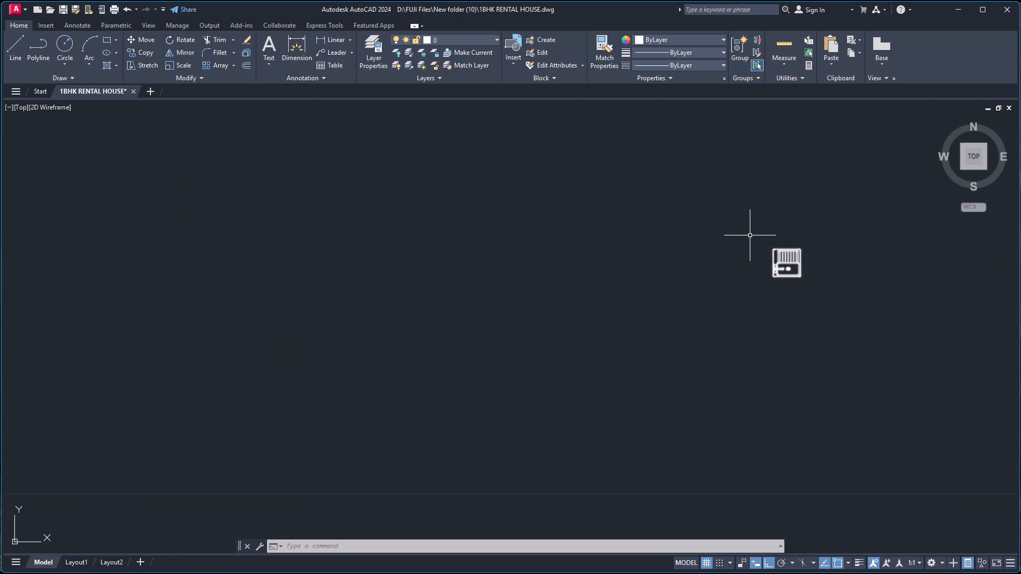
left_click(746, 230)
left_click(813, 290)
scroll(580, 263, "down", 3)
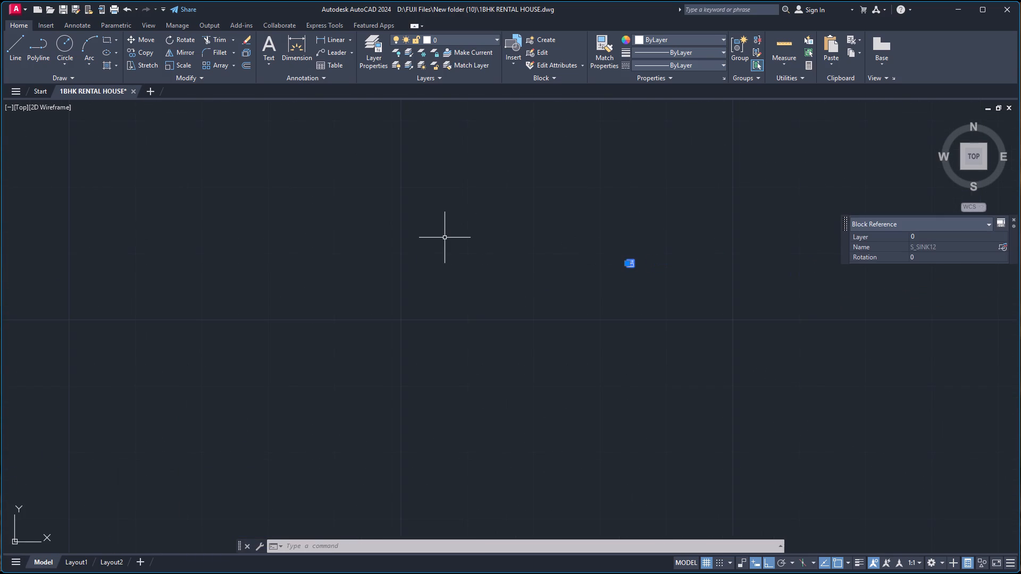
scroll(445, 238, "down", 4)
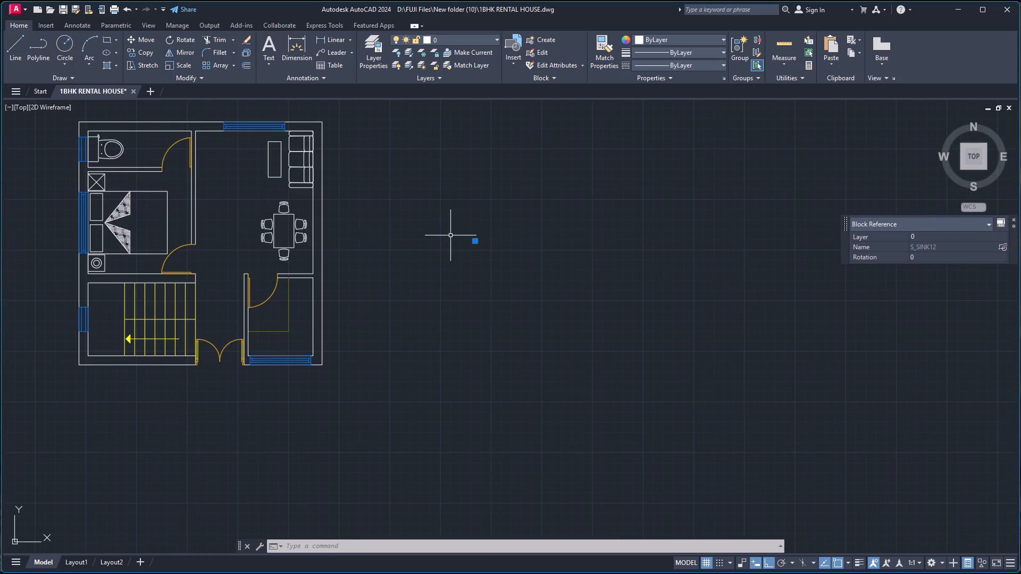
scroll(461, 230, "up", 2)
type("sc")
key("Return")
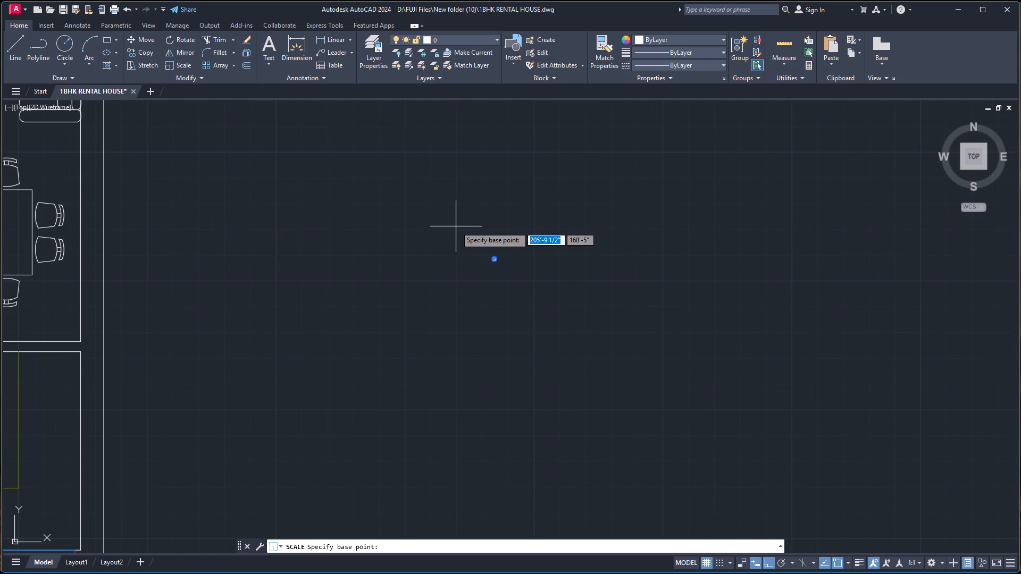
scroll(465, 229, "up", 4)
scroll(567, 317, "up", 3)
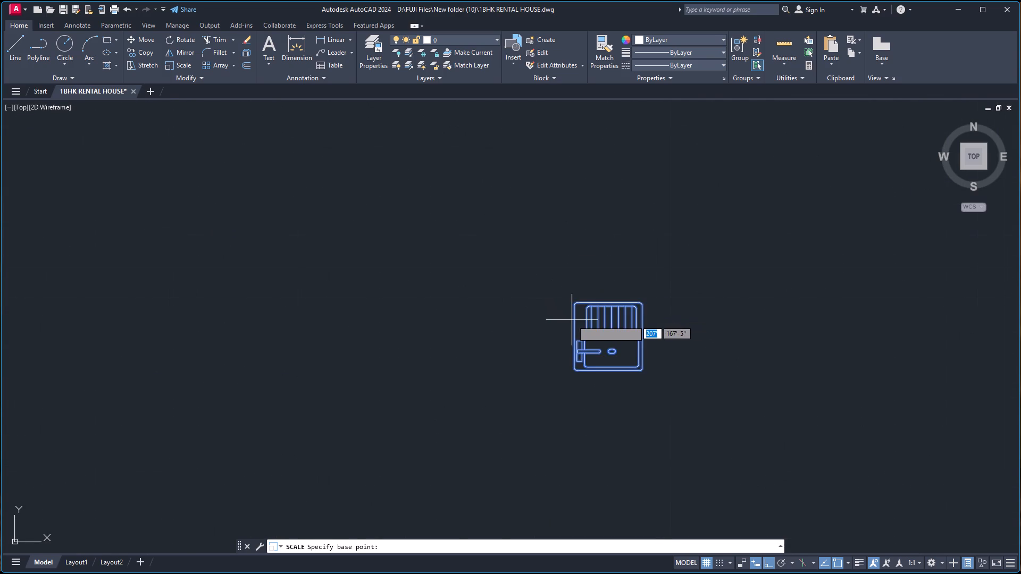
left_click(575, 335)
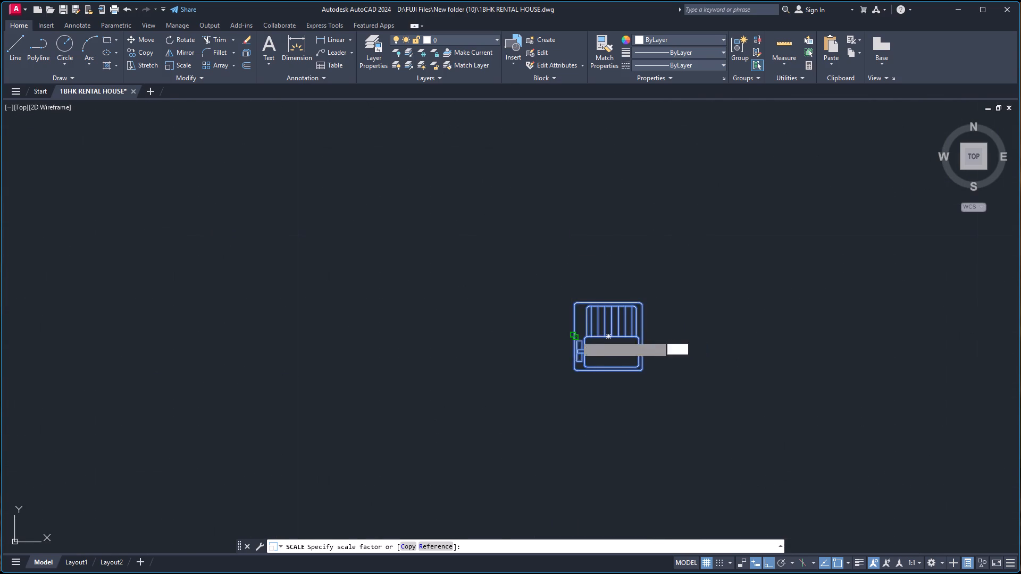
scroll(588, 220, "down", 9)
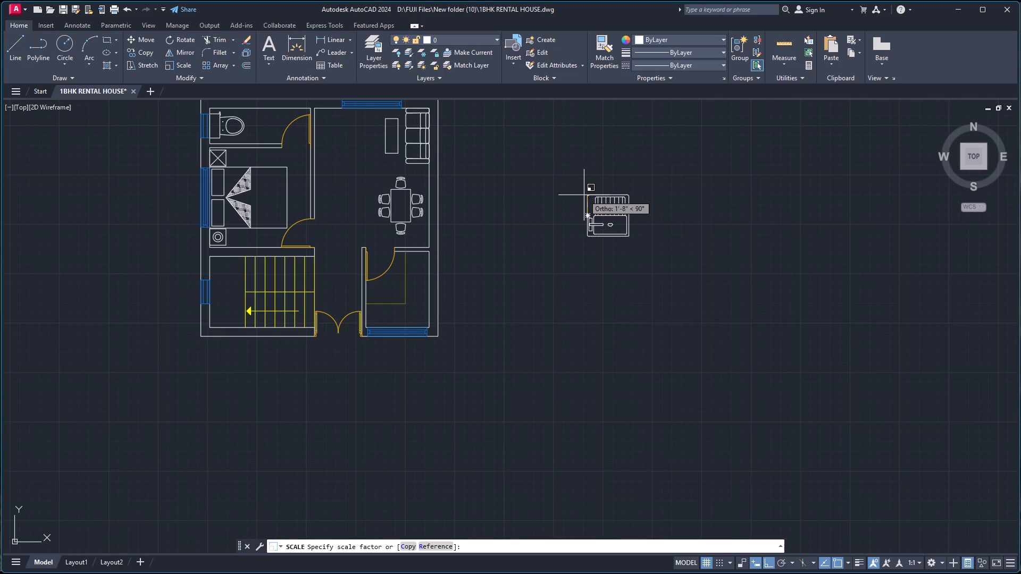
left_click(579, 200)
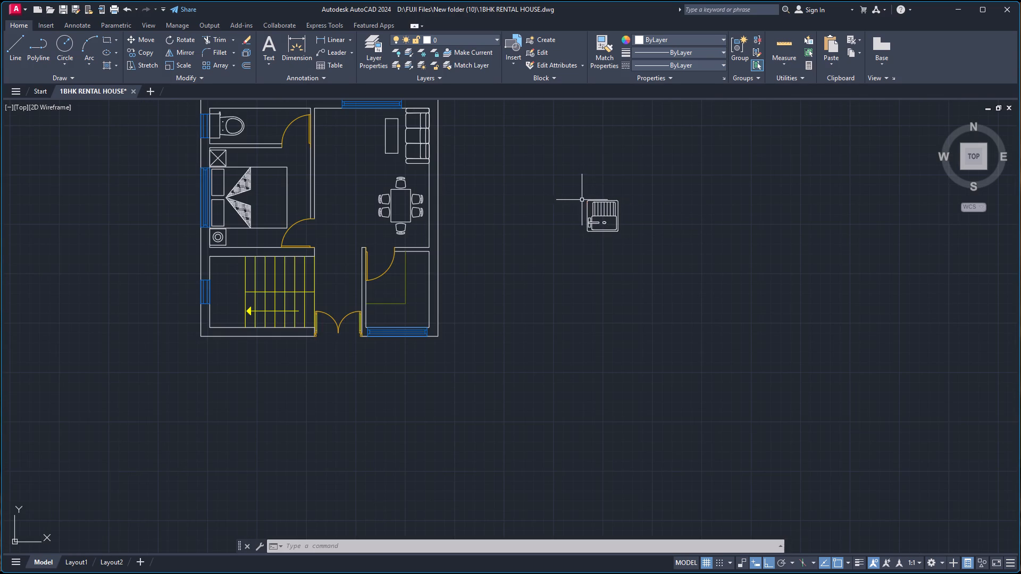
Rotate the enlarged sink block 180 degrees about its west edge midpoint so the faucet is on its east side.
left_click(577, 192)
left_click(626, 244)
type("ro")
key("Return")
scroll(583, 198, "up", 1)
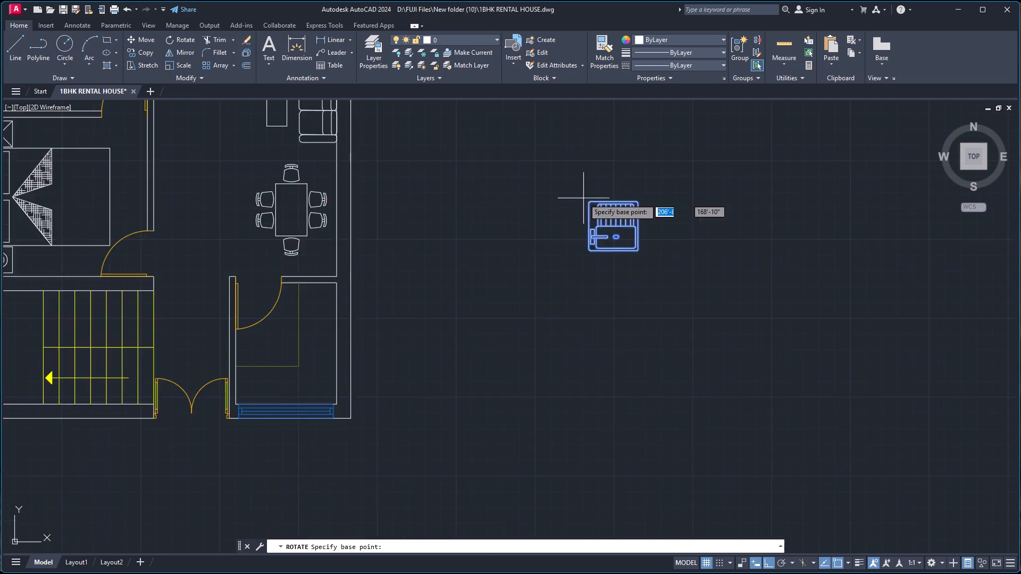
scroll(584, 200, "up", 2)
left_click(583, 244)
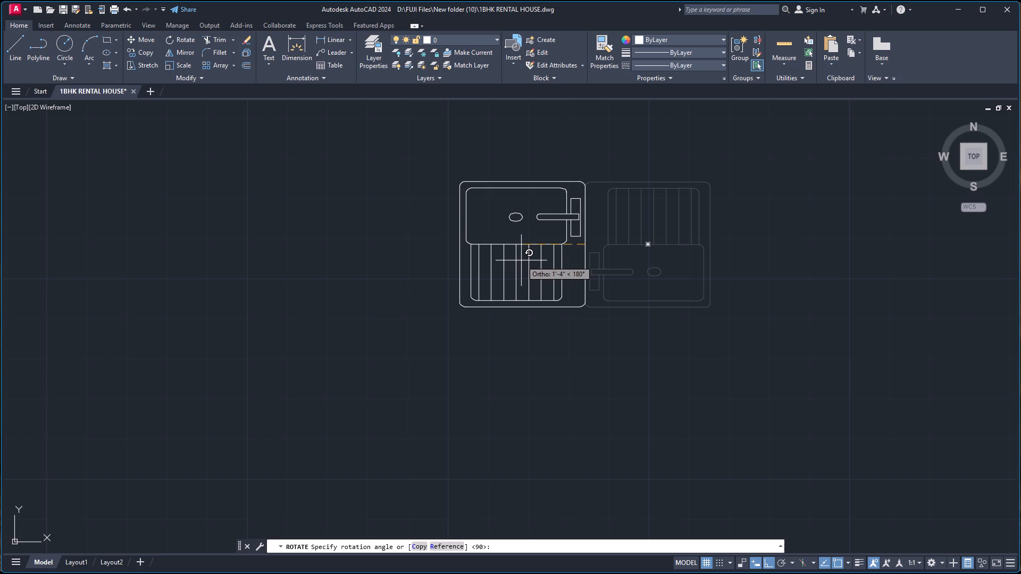
left_click(521, 260)
Copy the sink from its faucet-side edge midpoint onto the inner east wall of the southeast kitchen, over the counter.
scroll(546, 237, "down", 3)
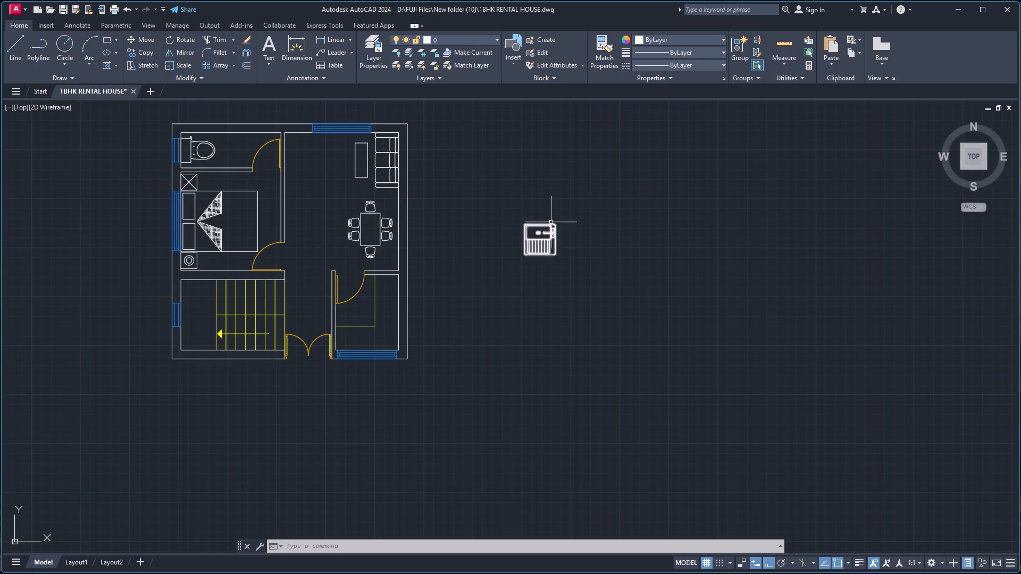
left_click(510, 212)
left_click(607, 330)
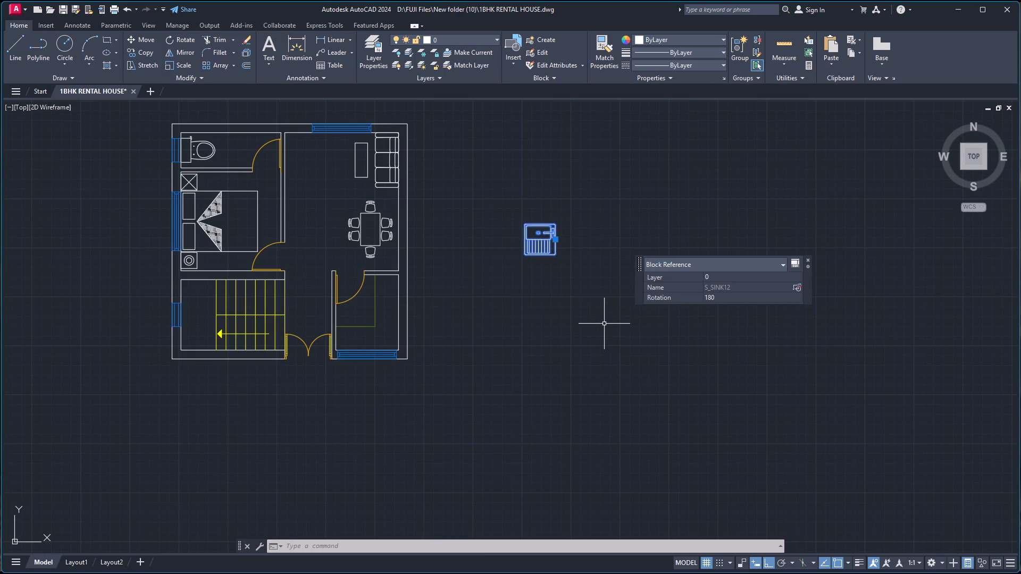
type("co")
key("Return")
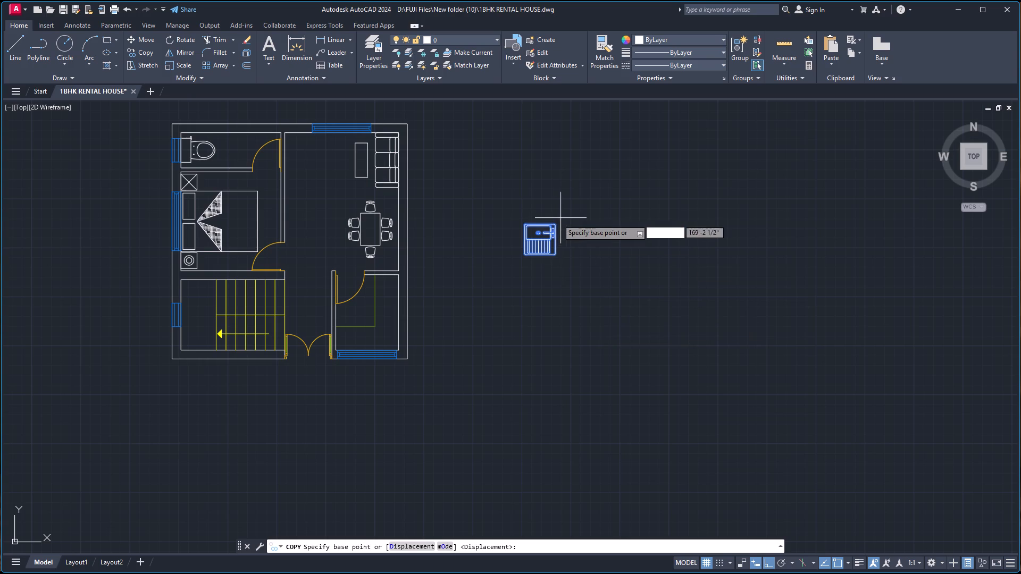
scroll(551, 229, "up", 2)
left_click(559, 251)
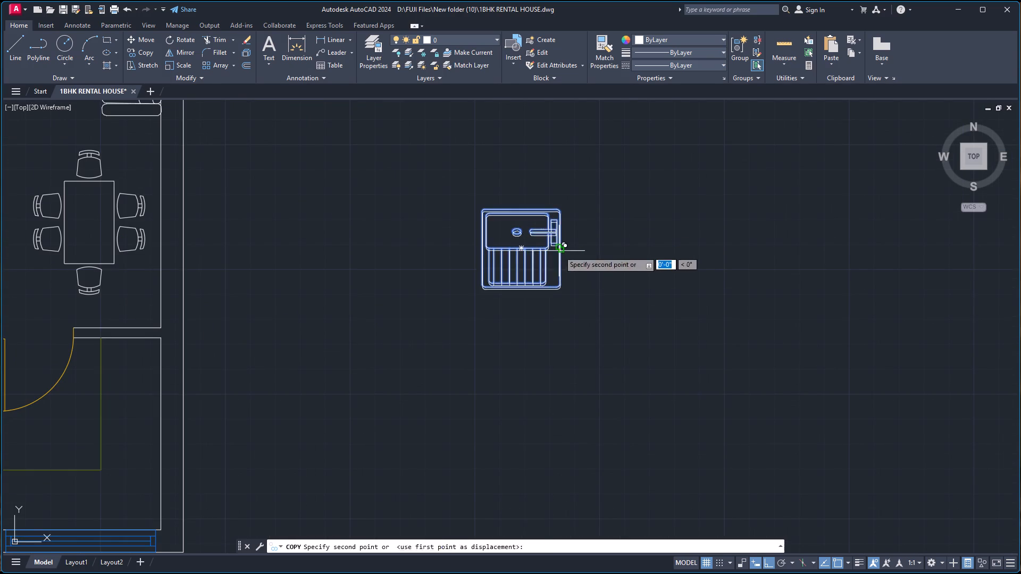
left_click(158, 391)
key("Escape")
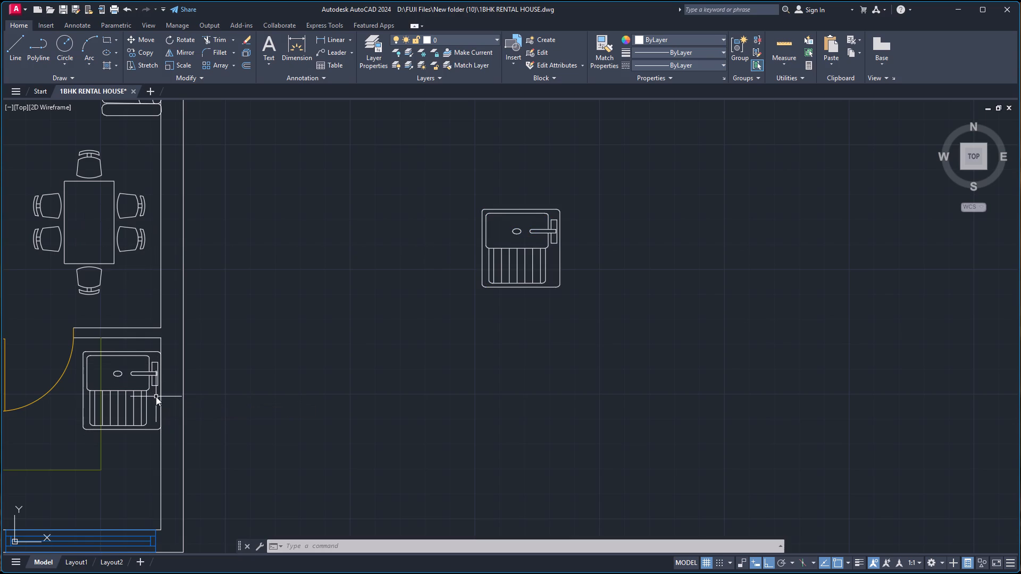
Scale down the copied kitchen sink from its wall-side edge midpoint so it fits within the counter depth.
left_click(155, 385)
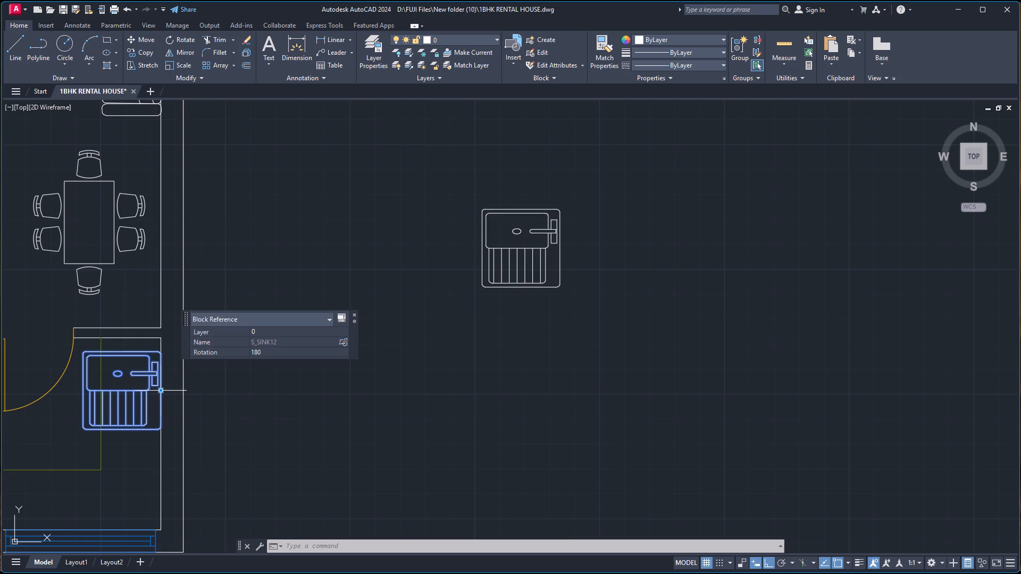
type("sc")
key("Return")
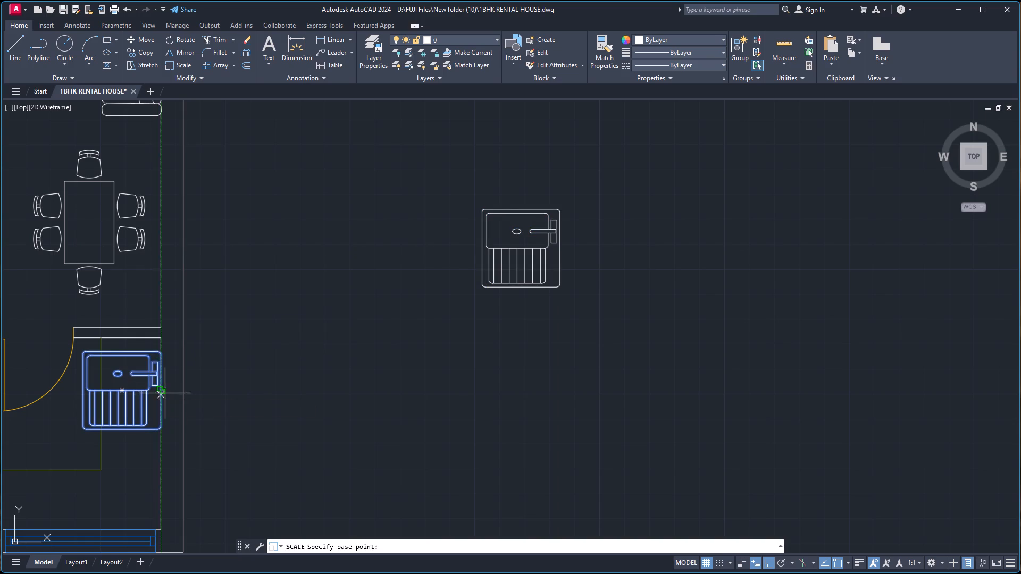
scroll(165, 393, "up", 3)
left_click(147, 384)
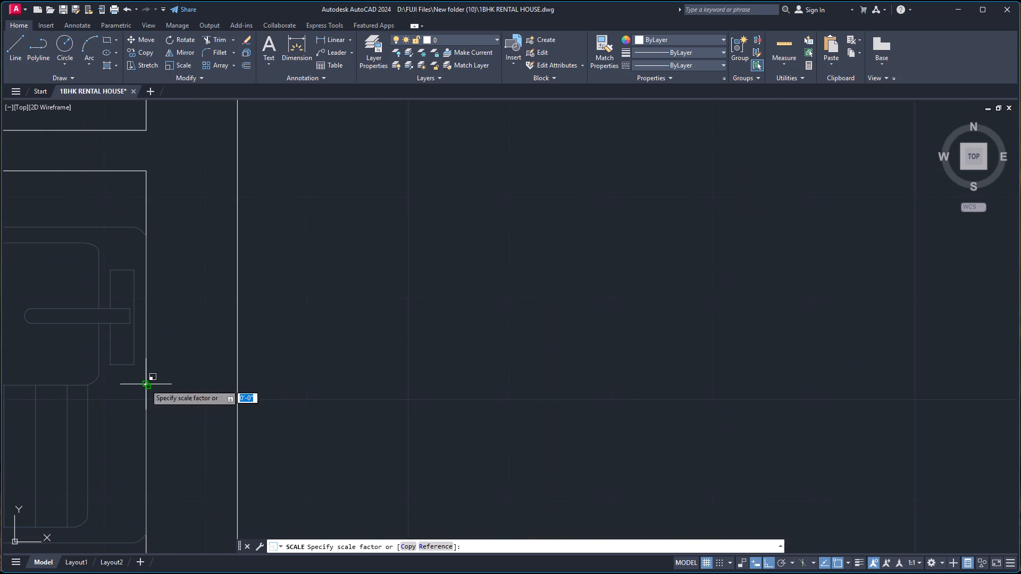
scroll(122, 399, "down", 3)
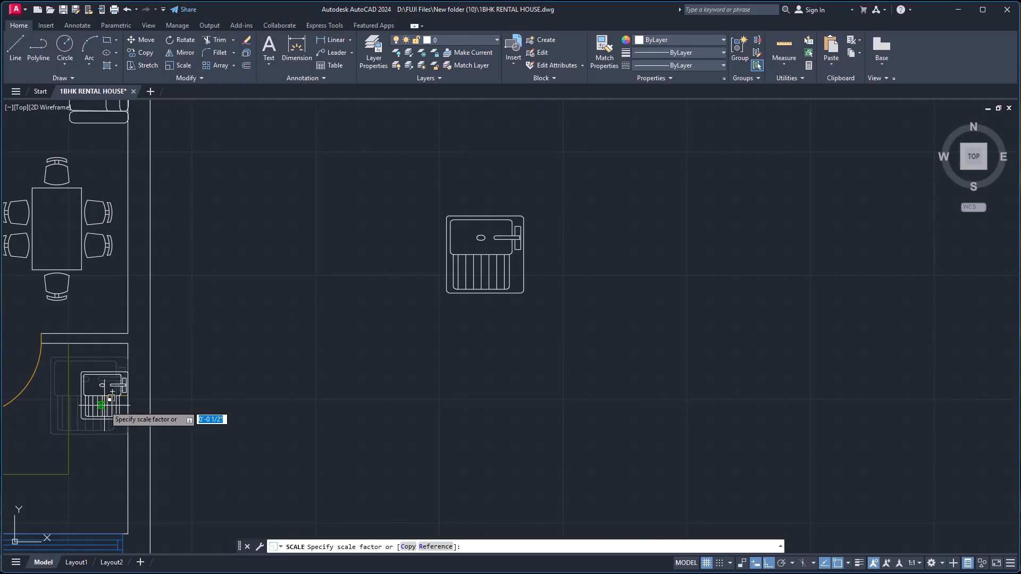
scroll(102, 406, "up", 1)
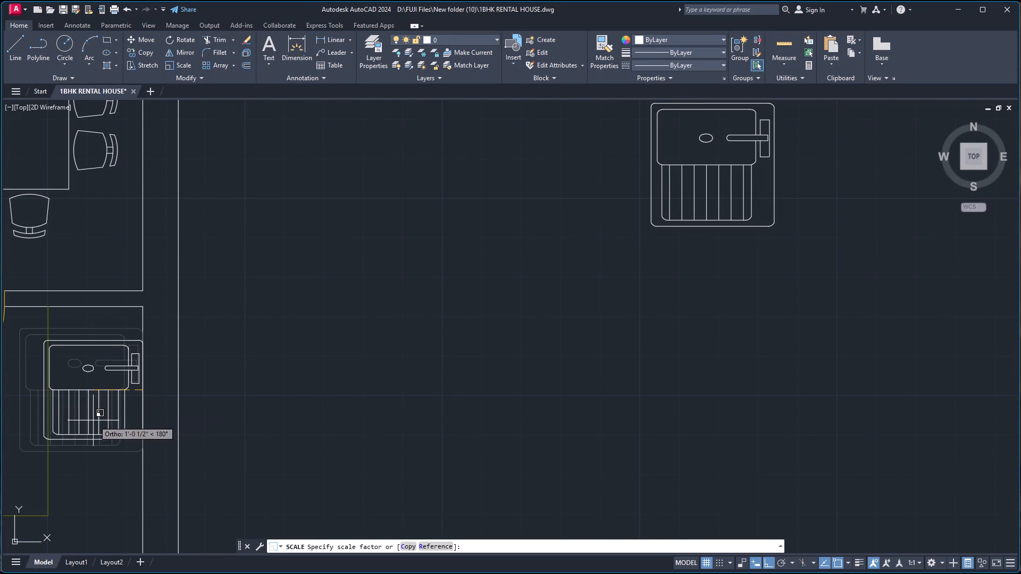
scroll(98, 418, "up", 1)
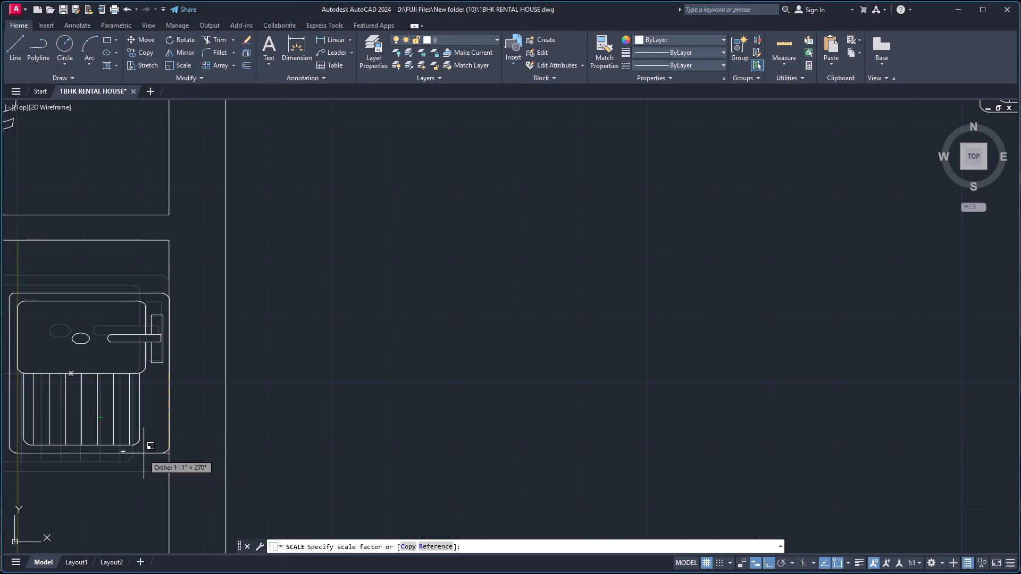
left_click(152, 446)
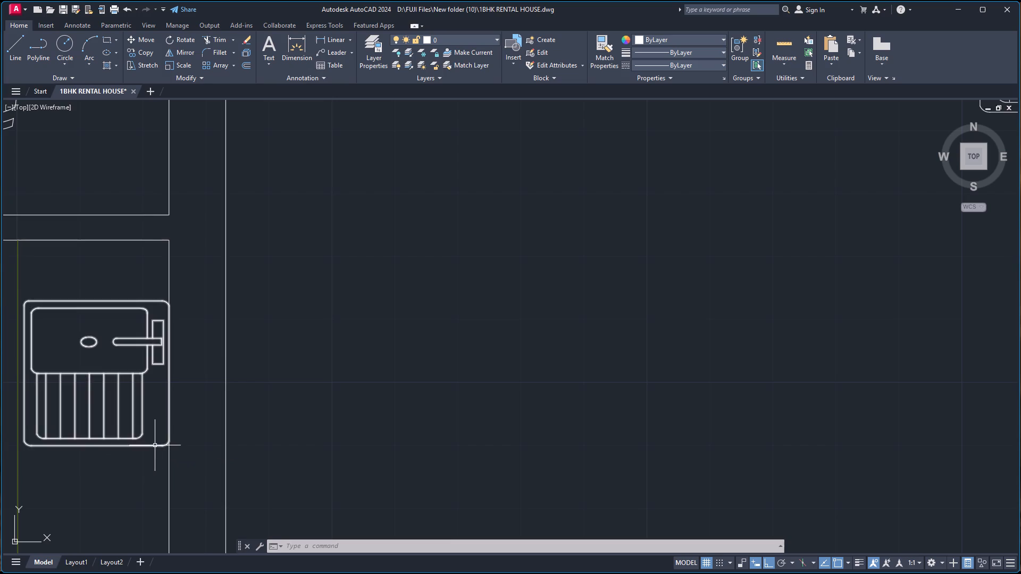
Delete the leftover enlarged sink block east of the plan, keeping the copy on the kitchen counter.
scroll(224, 344, "down", 2)
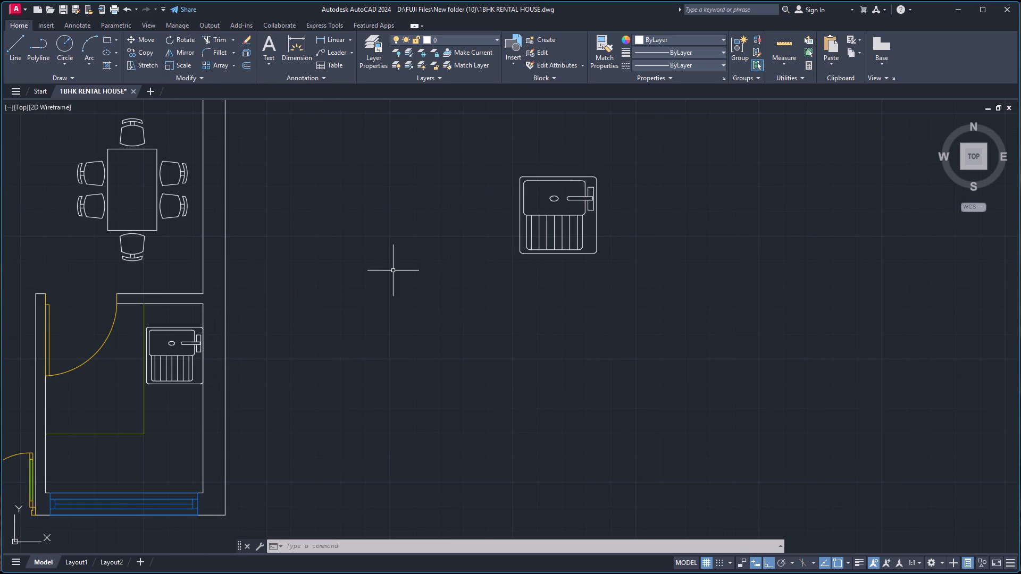
scroll(398, 269, "down", 4)
scroll(414, 246, "up", 2)
left_click(413, 246)
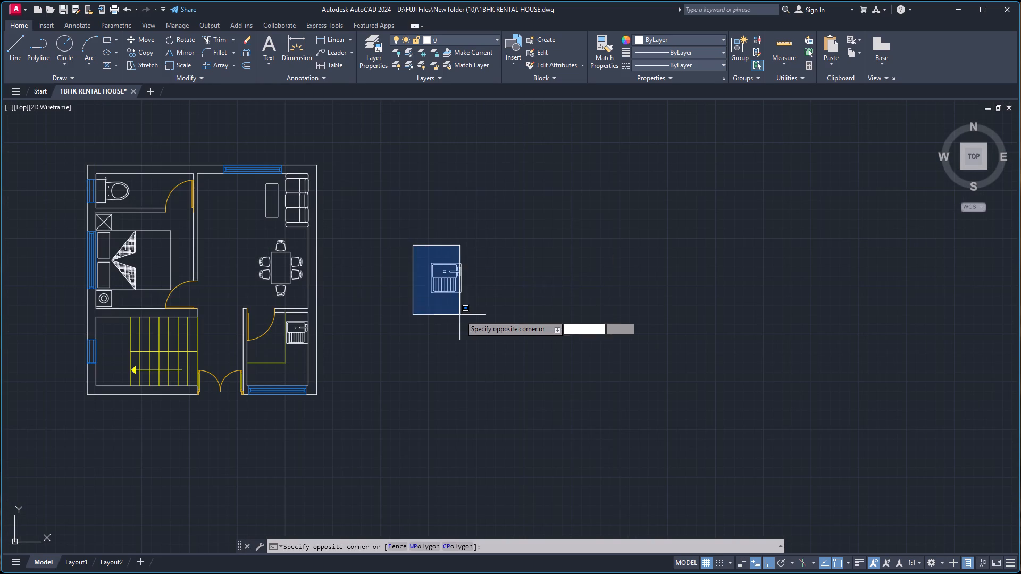
left_click(473, 325)
key("Delete")
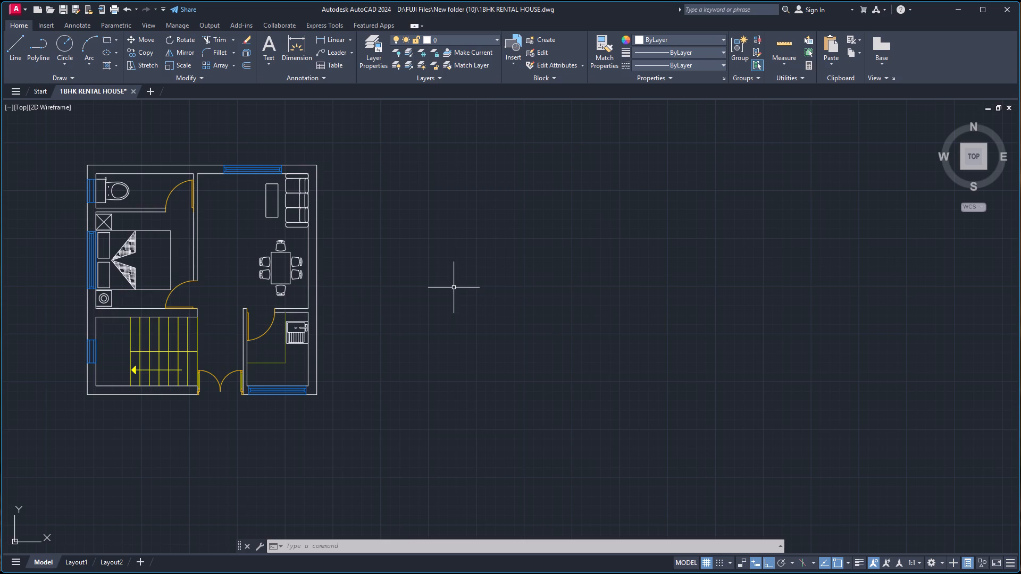
Open the recent drawing Autocad Blocks, without specifying replacements for missing SHX files or resolving references.
scroll(454, 288, "down", 3)
scroll(452, 288, "up", 2)
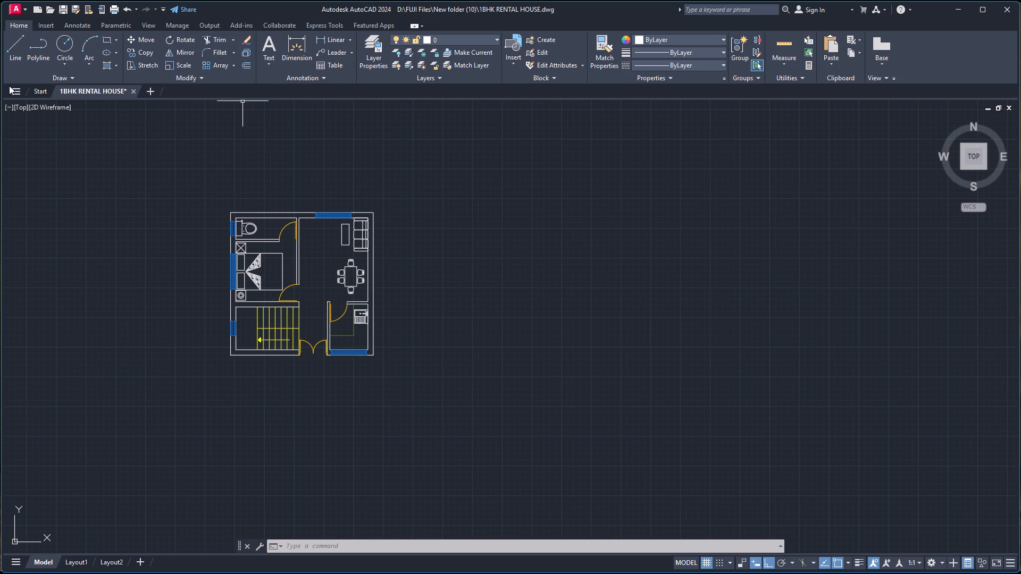
left_click(34, 92)
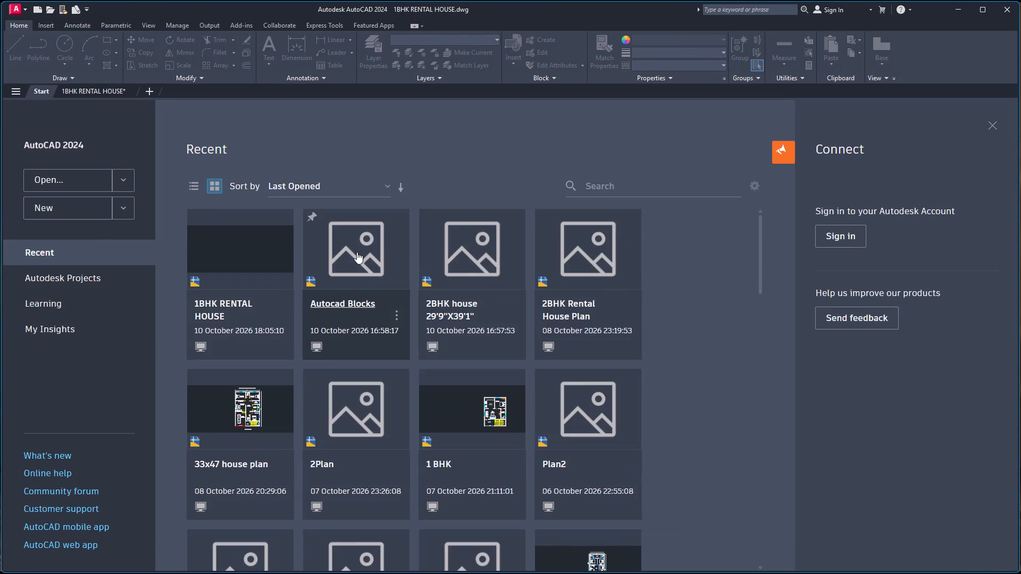
left_click(357, 250)
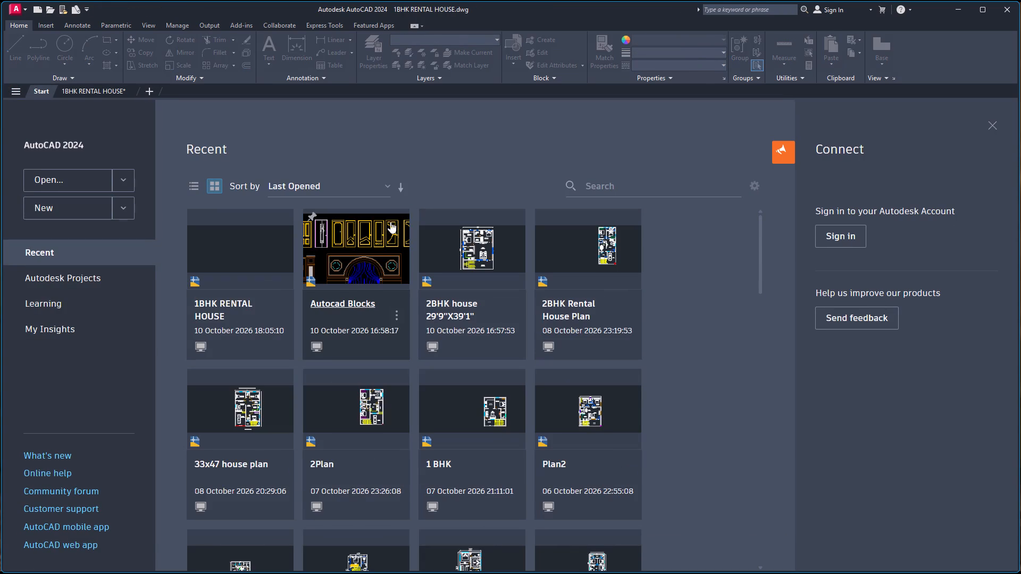
left_click(369, 247)
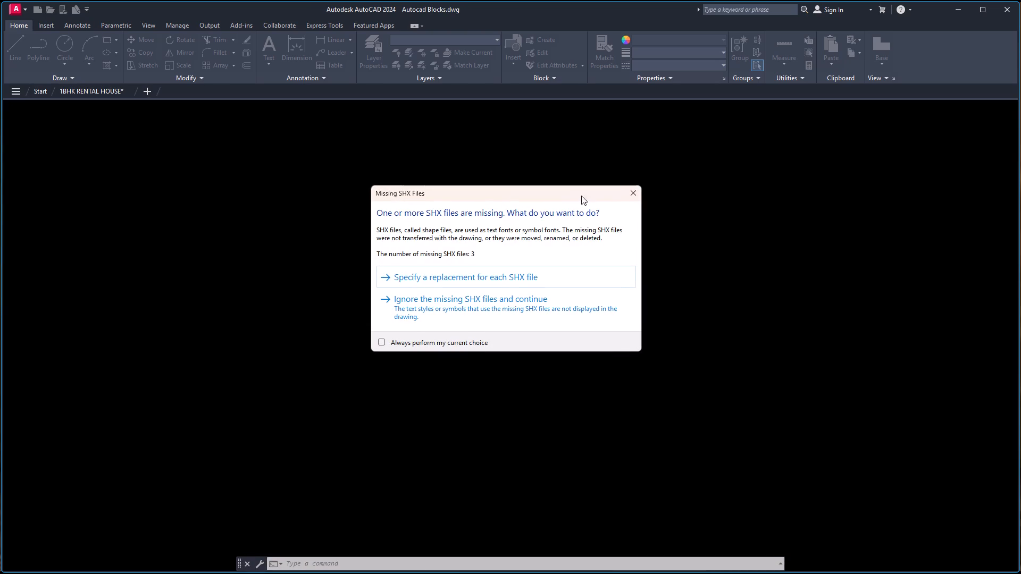
left_click(631, 189)
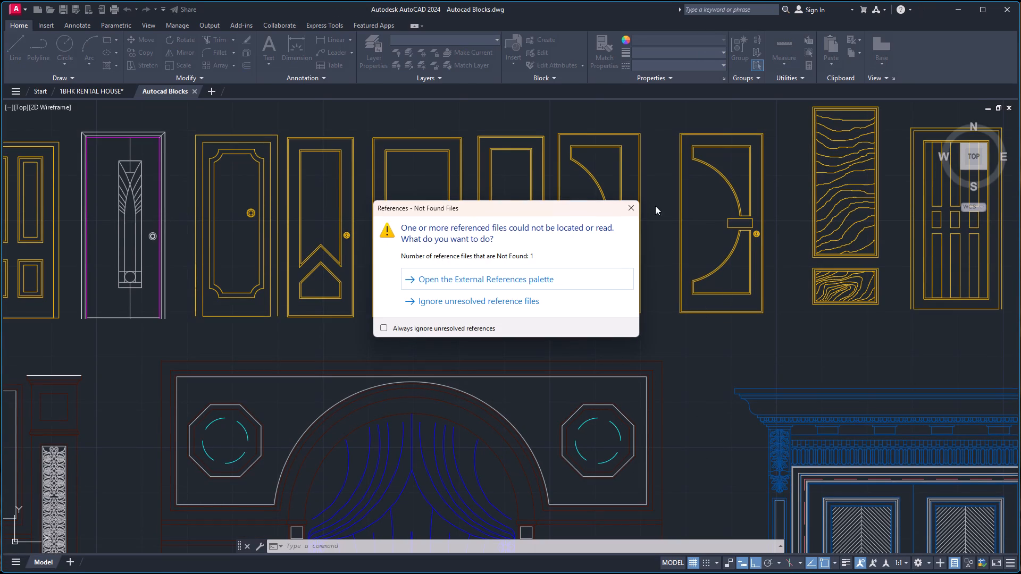
left_click(631, 210)
Copy the white four-burner cooktop with round burners and east-side controls from the kitchen appliance blocks to the clipboard.
scroll(635, 208, "down", 2)
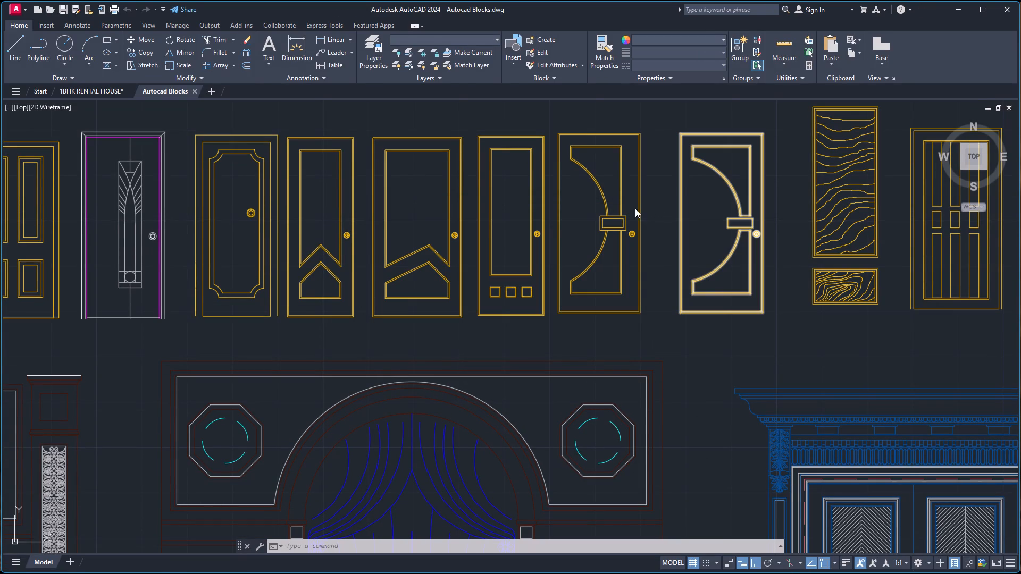
scroll(641, 207, "down", 4)
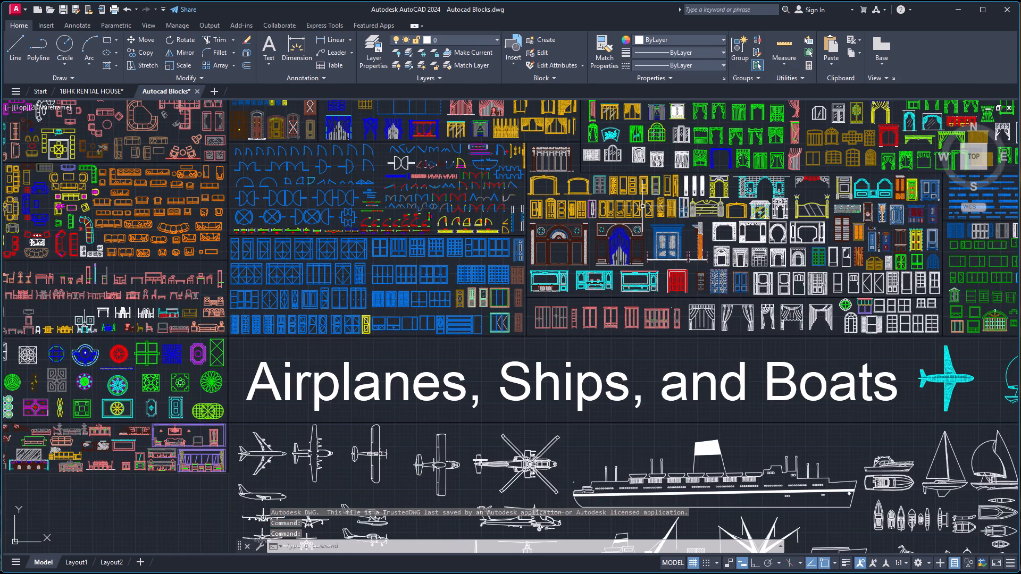
scroll(642, 206, "down", 5)
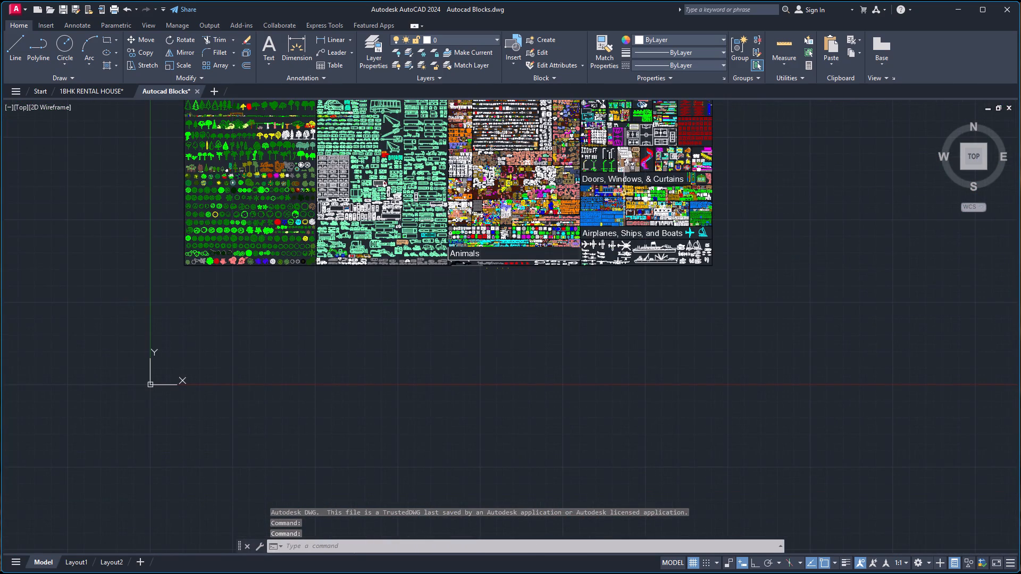
scroll(591, 121, "down", 4)
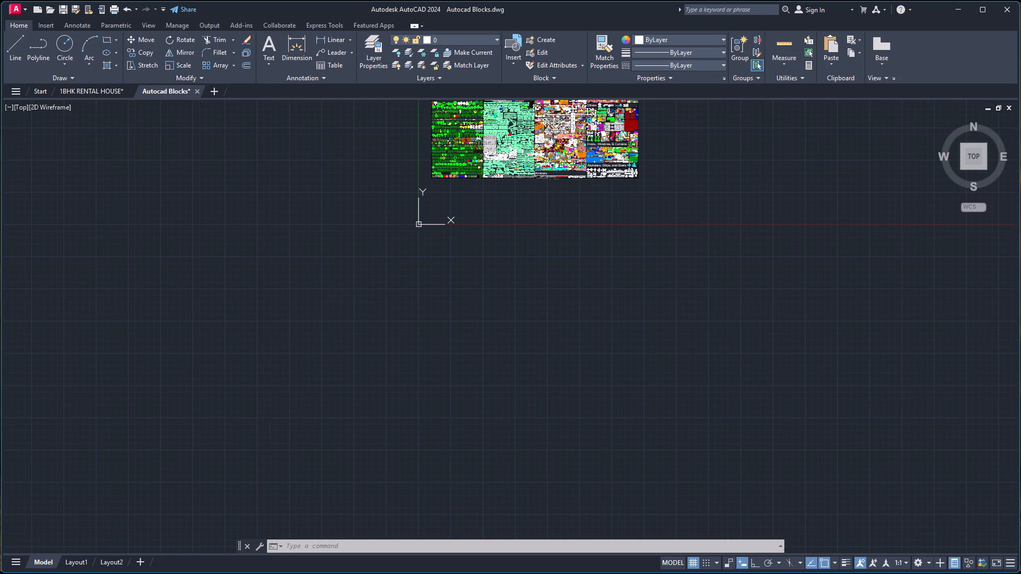
scroll(575, 114, "down", 1)
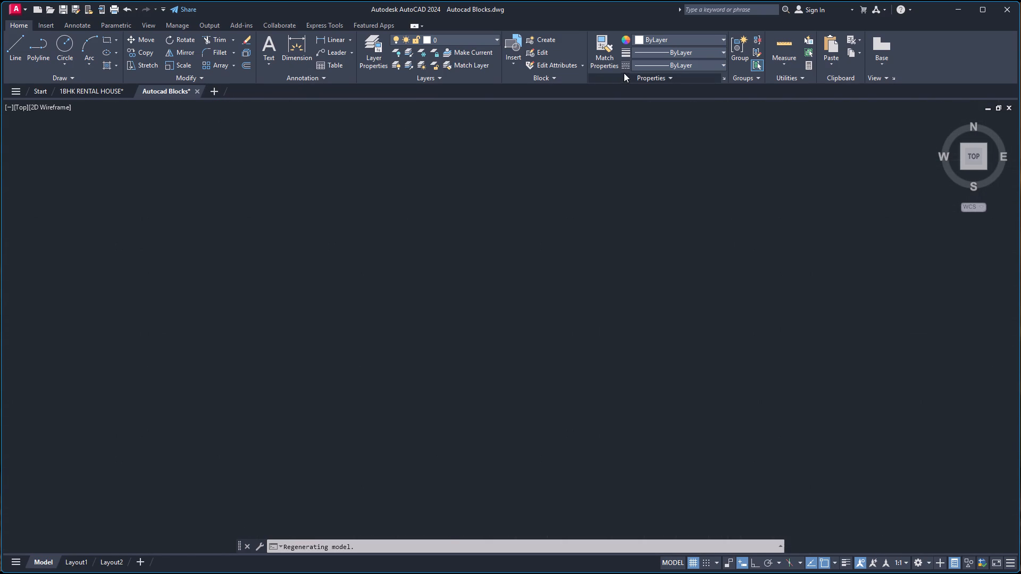
scroll(586, 104, "up", 1)
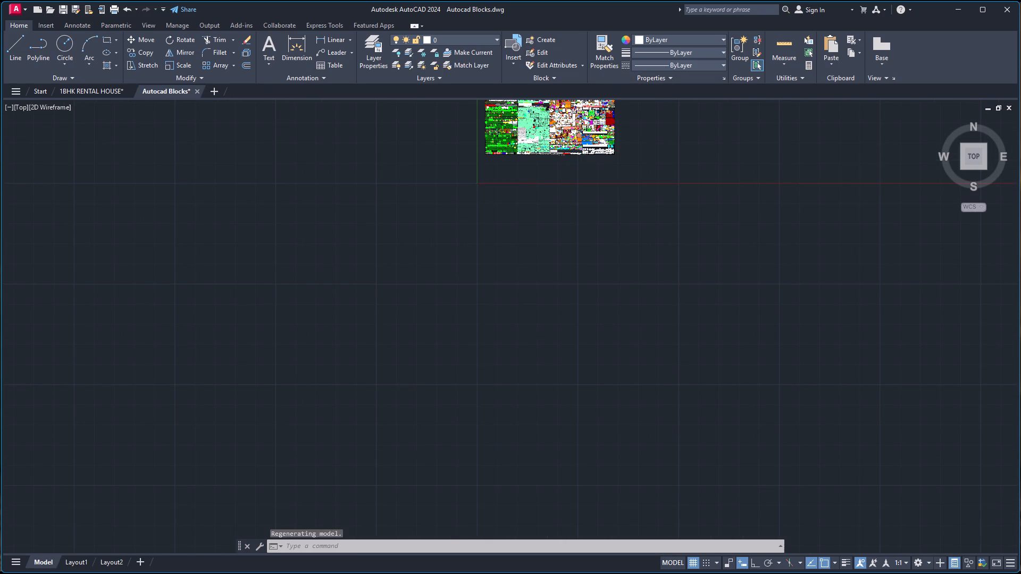
scroll(586, 104, "up", 8)
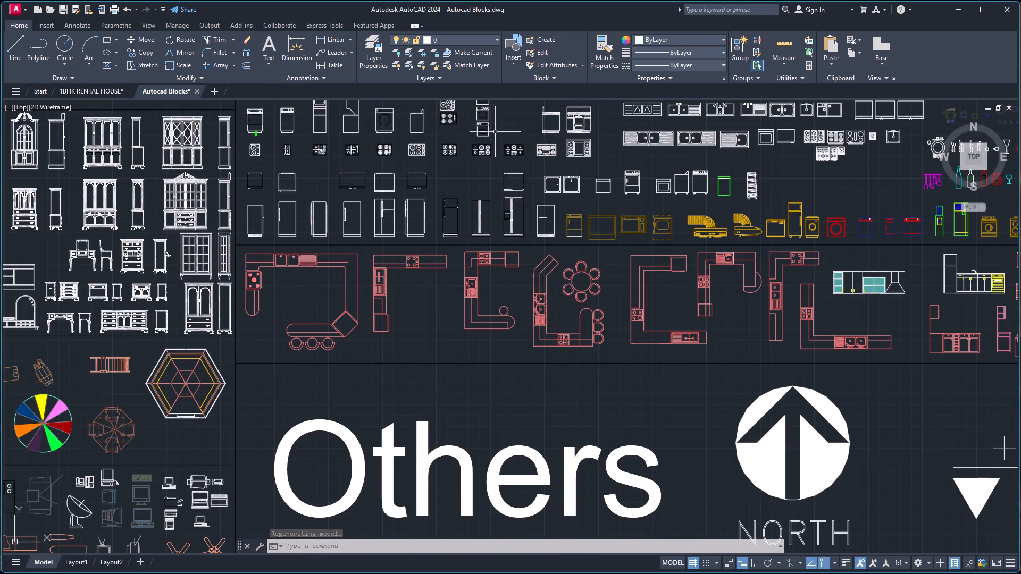
scroll(459, 138, "up", 3)
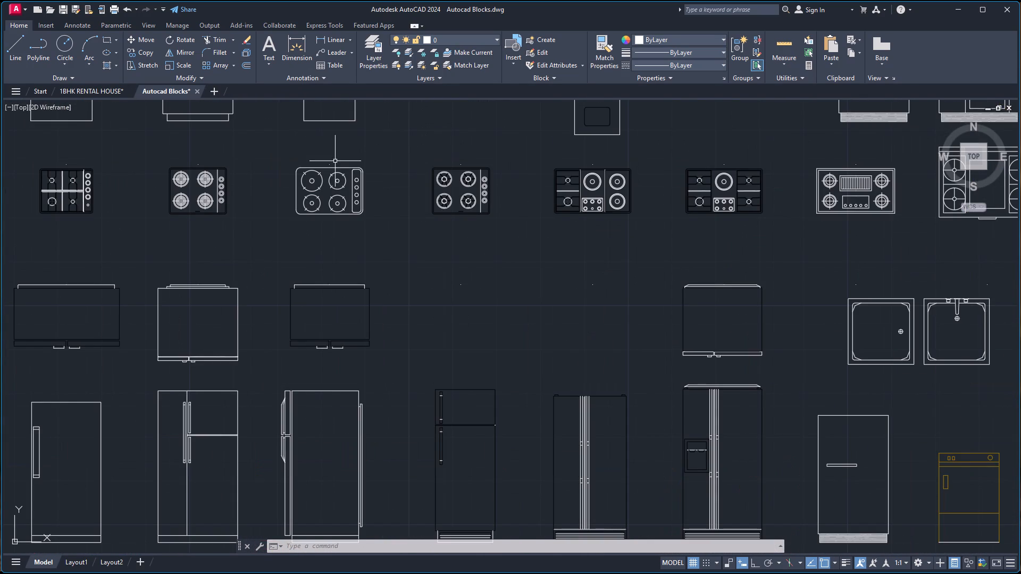
left_click(288, 156)
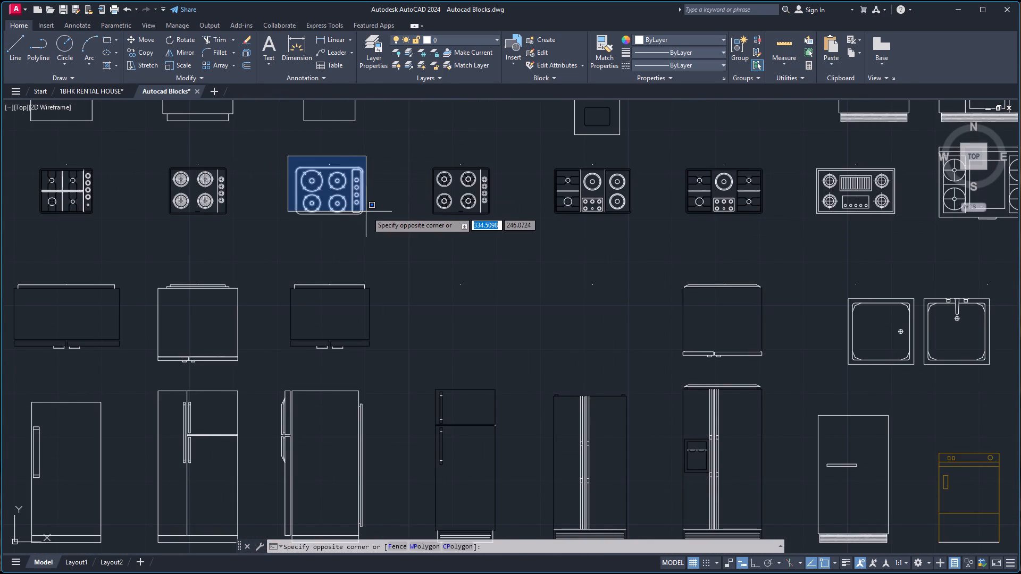
left_click(373, 220)
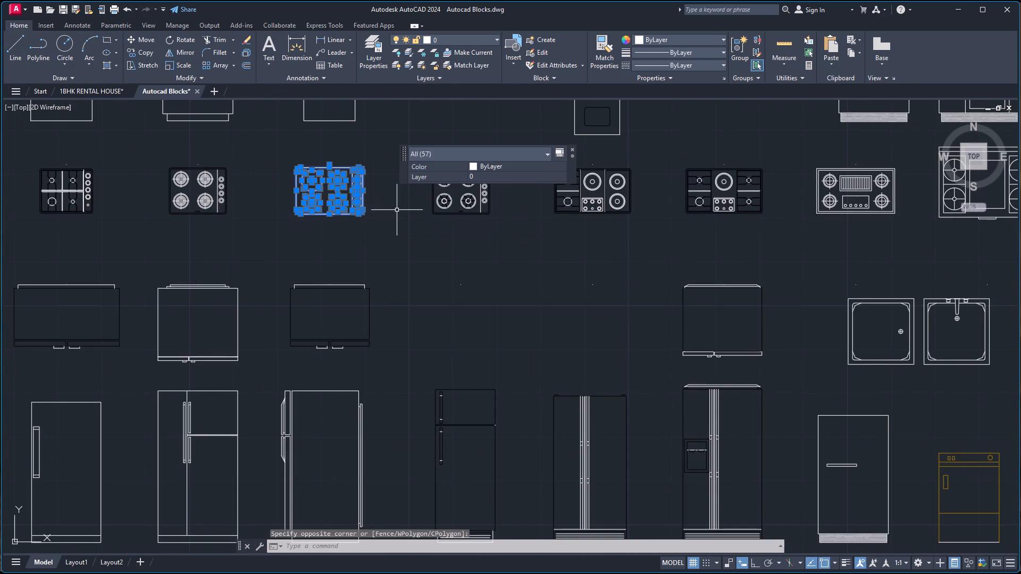
key("ctrl+c")
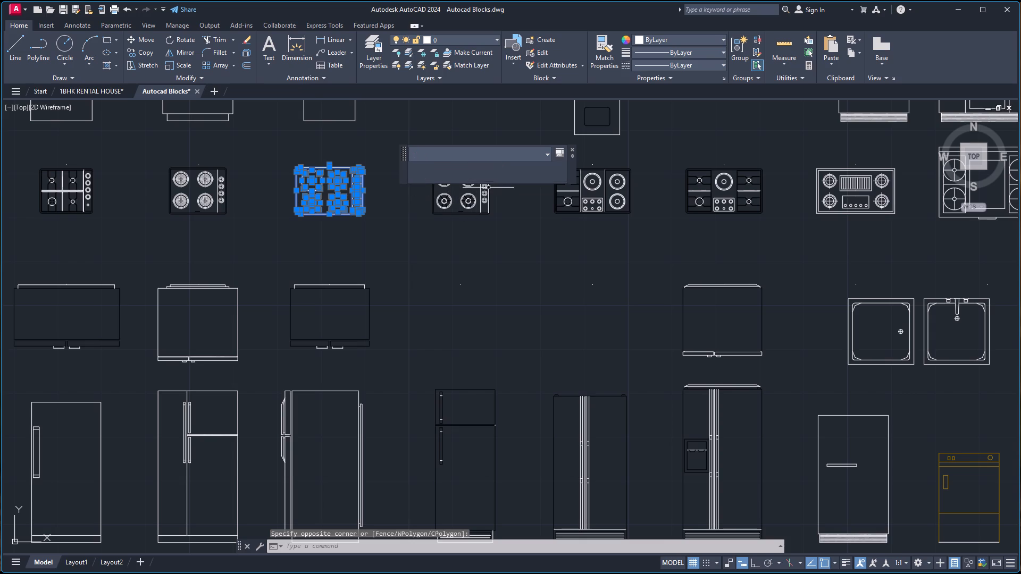
Paste the copied cooktop into the 1BHK RENTAL HOUSE drawing, just east of the kitchen.
left_click(77, 92)
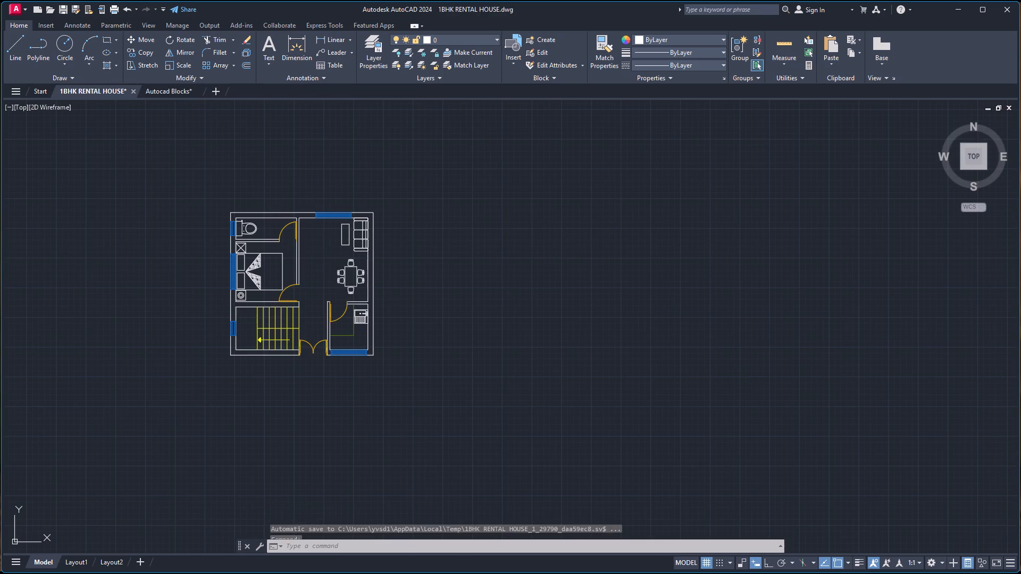
key("ctrl+v")
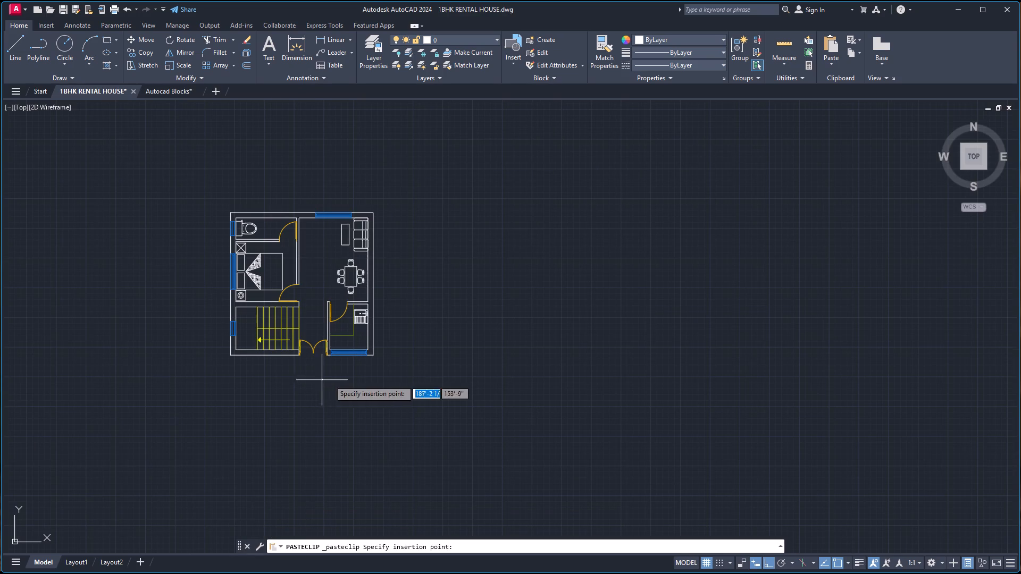
left_click(397, 327)
Delete the stray point object just above the pasted cooktop's north edge.
scroll(399, 327, "up", 10)
scroll(265, 340, "up", 4)
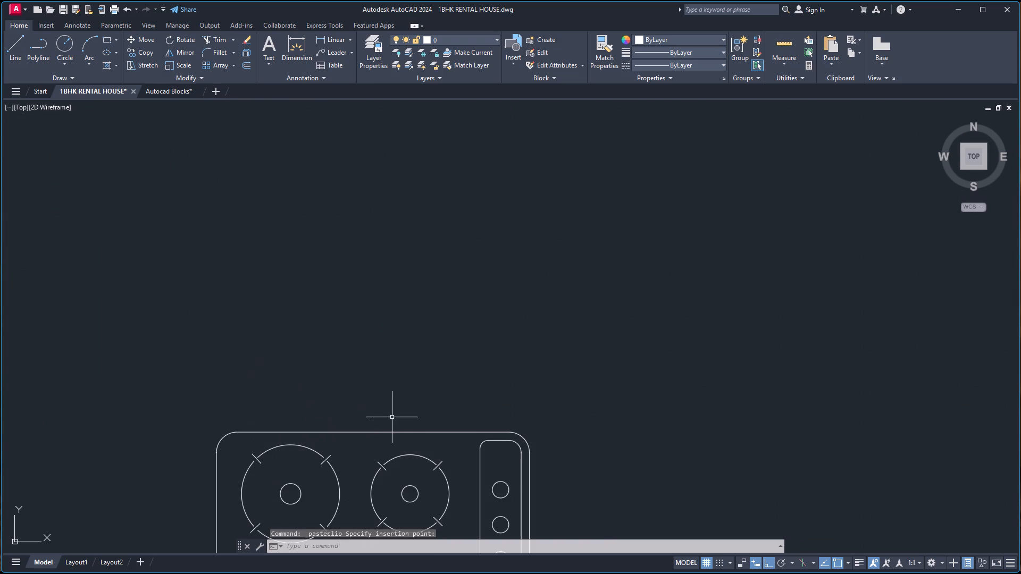
left_click(373, 417)
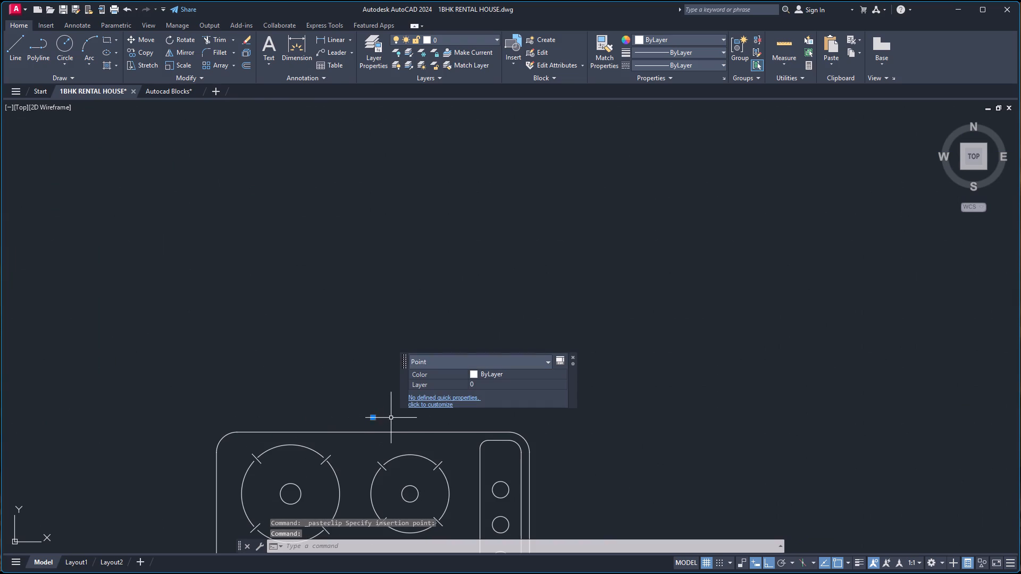
key("Delete")
Group all objects of the pasted cooktop into one unnamed group.
scroll(338, 367, "down", 3)
left_click(288, 357)
left_click(428, 465)
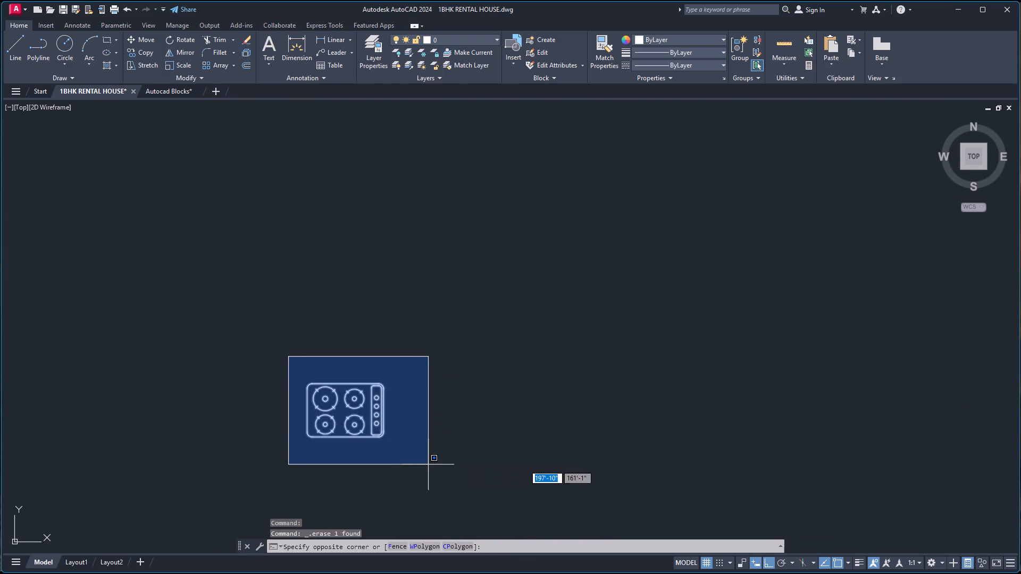
key("g")
key("Return")
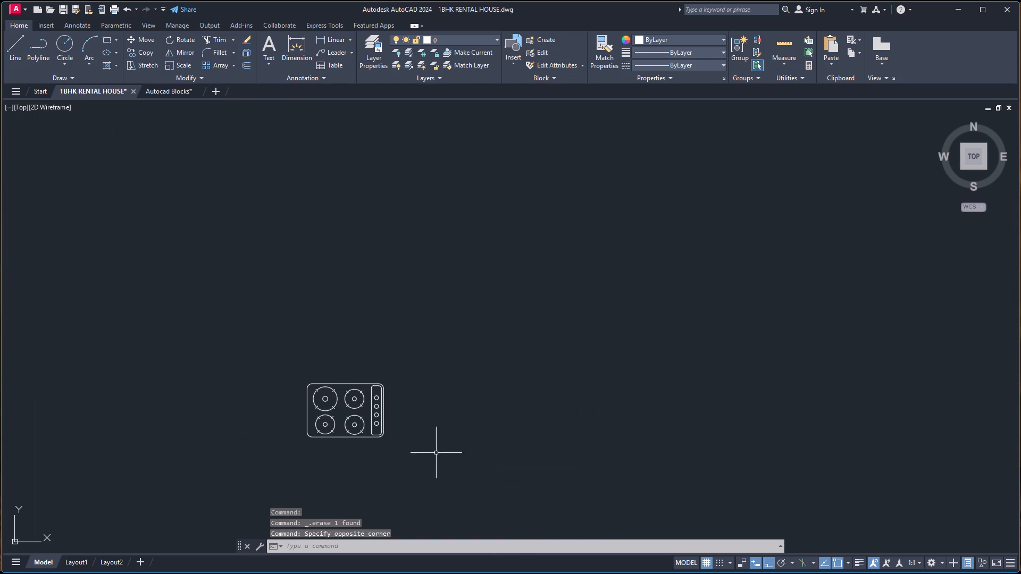
Scale up the cooktop group from its west edge midpoint to a size suited to the kitchen counter.
left_click(289, 373)
left_click(416, 454)
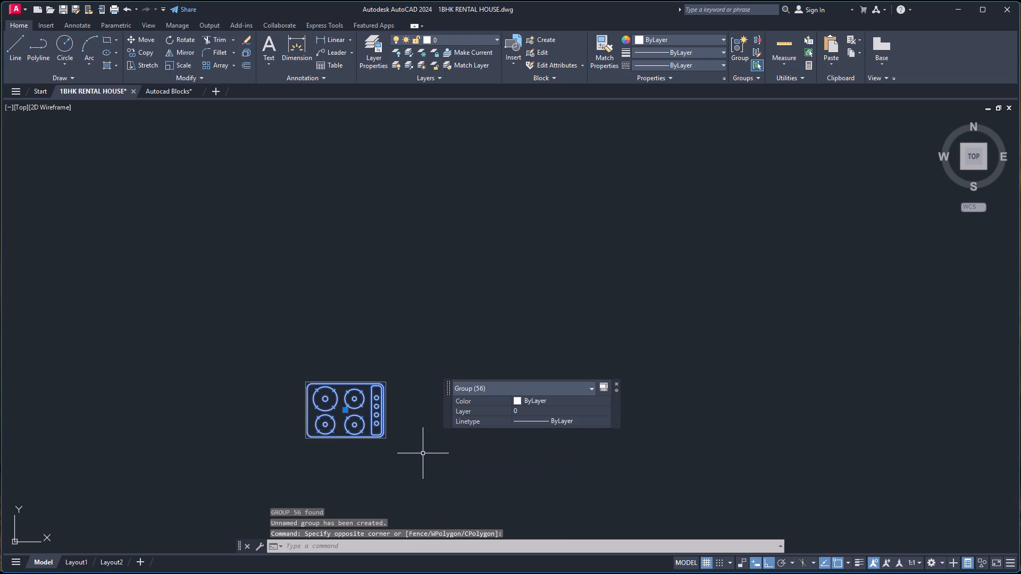
key("s")
key("c")
key("Return")
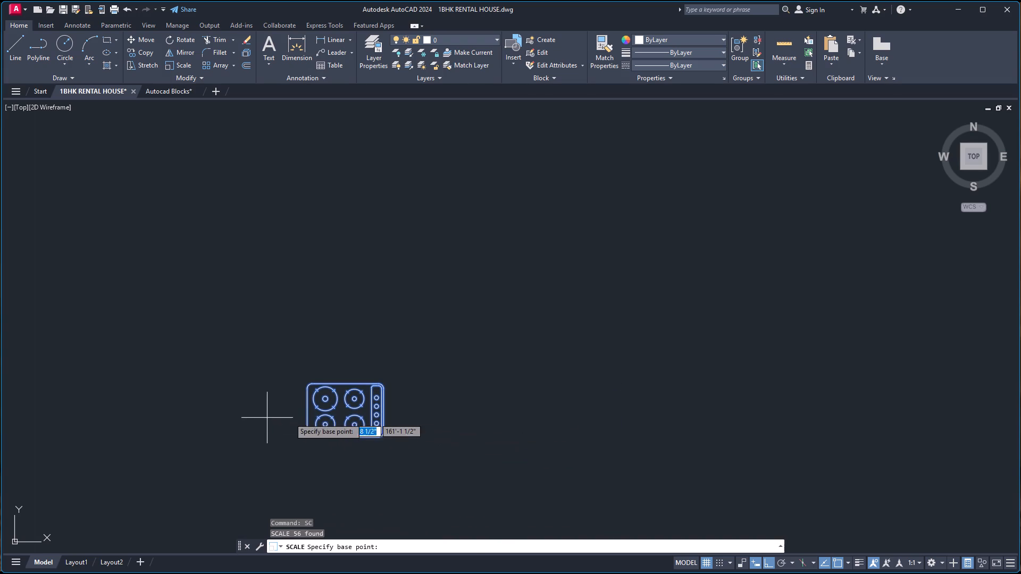
left_click(308, 412)
scroll(388, 390, "down", 4)
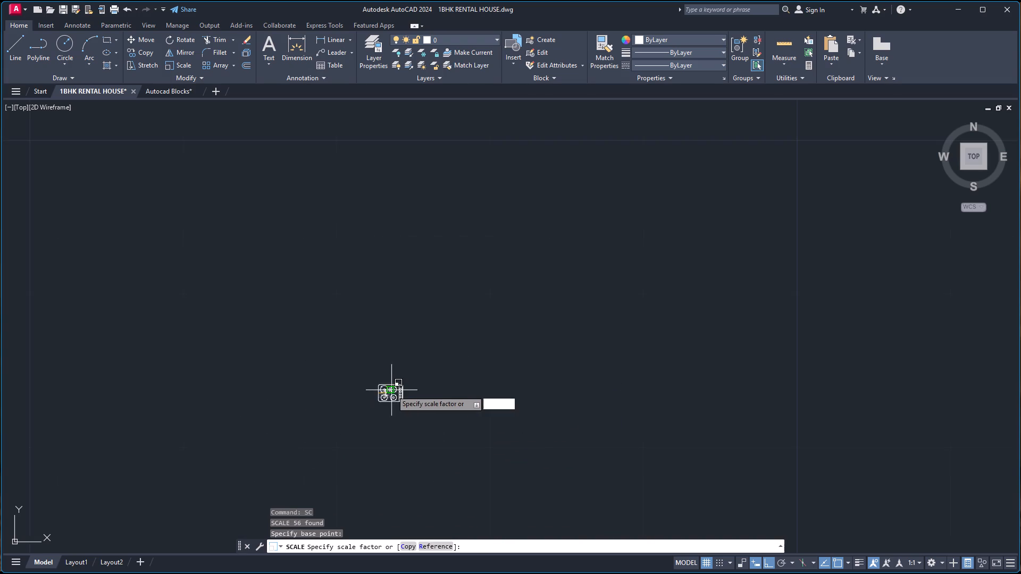
scroll(393, 389, "down", 5)
left_click(408, 379)
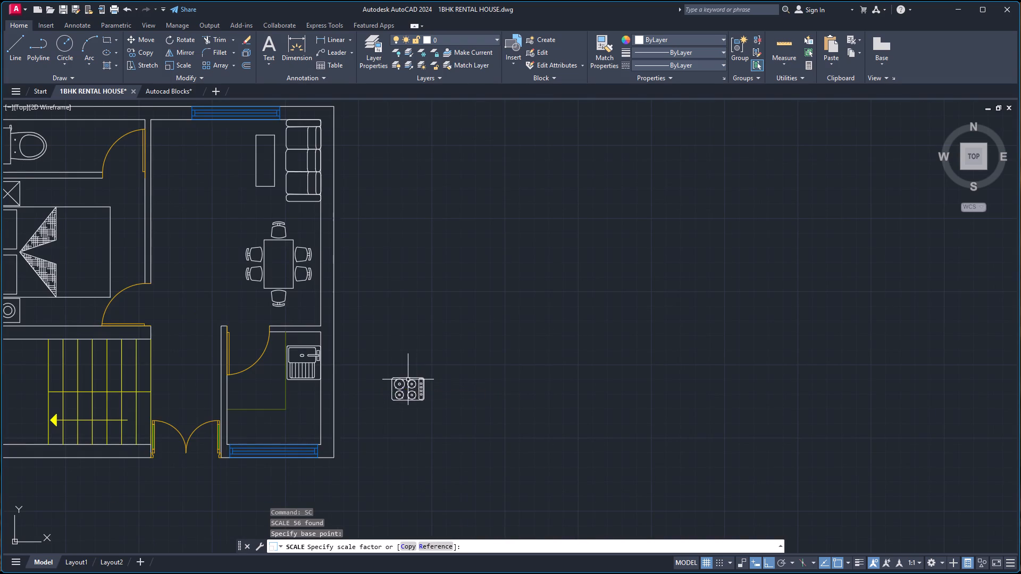
Rotate the cooktop group 180 degrees about its west edge midpoint so its controls are on the west side.
left_click(385, 369)
left_click(462, 430)
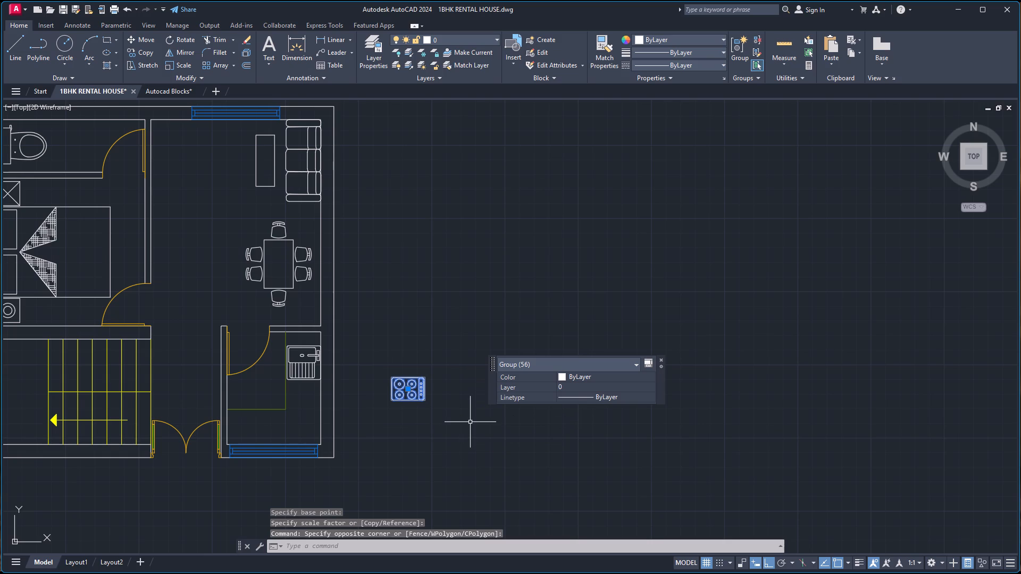
type("ro")
key("Return")
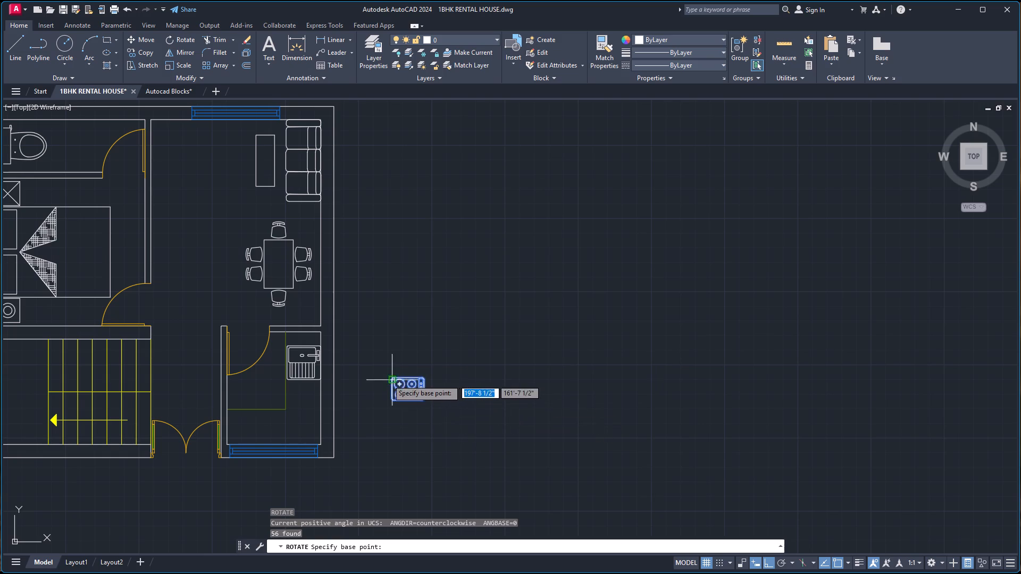
left_click(389, 389)
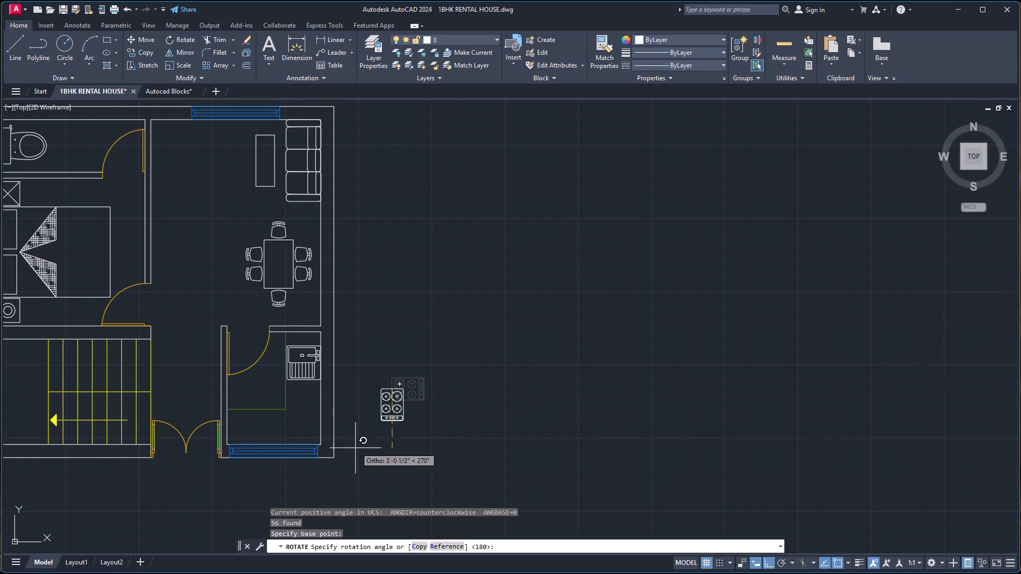
left_click(353, 399)
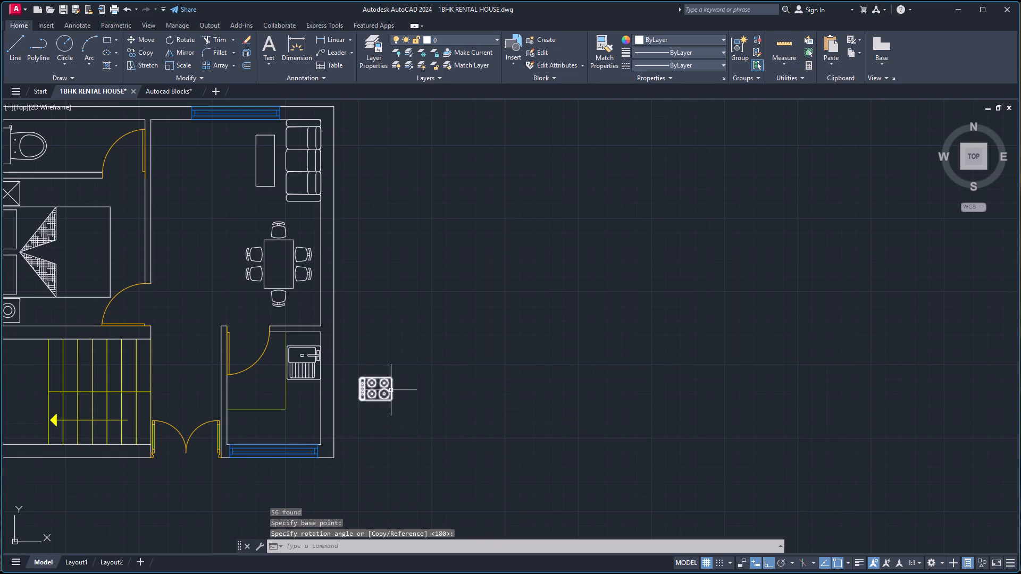
Copy the cooktop group by its east edge midpoint onto the kitchen's east counter, just south of the sink.
left_click(391, 391)
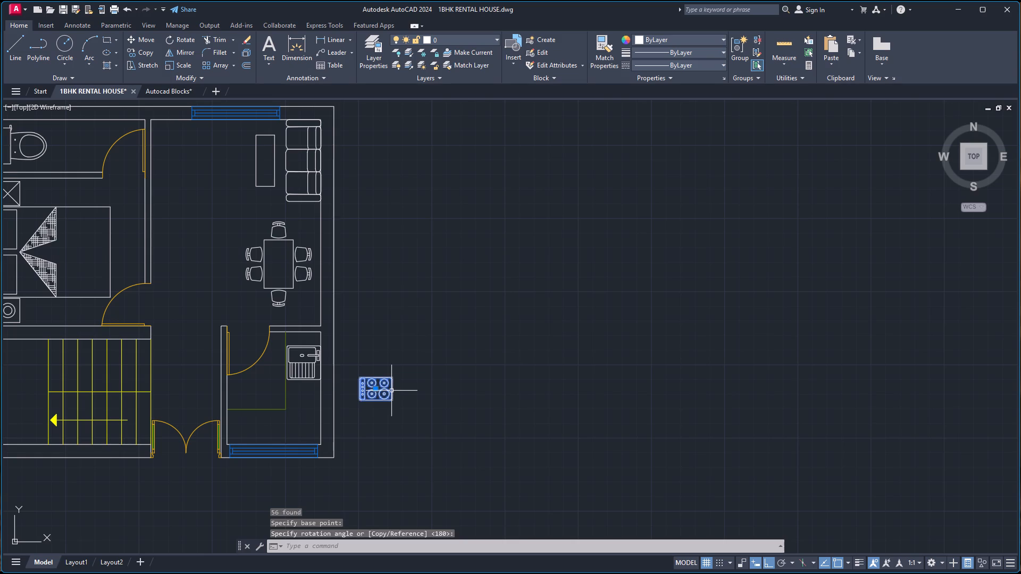
key("c")
key("o")
key("Return")
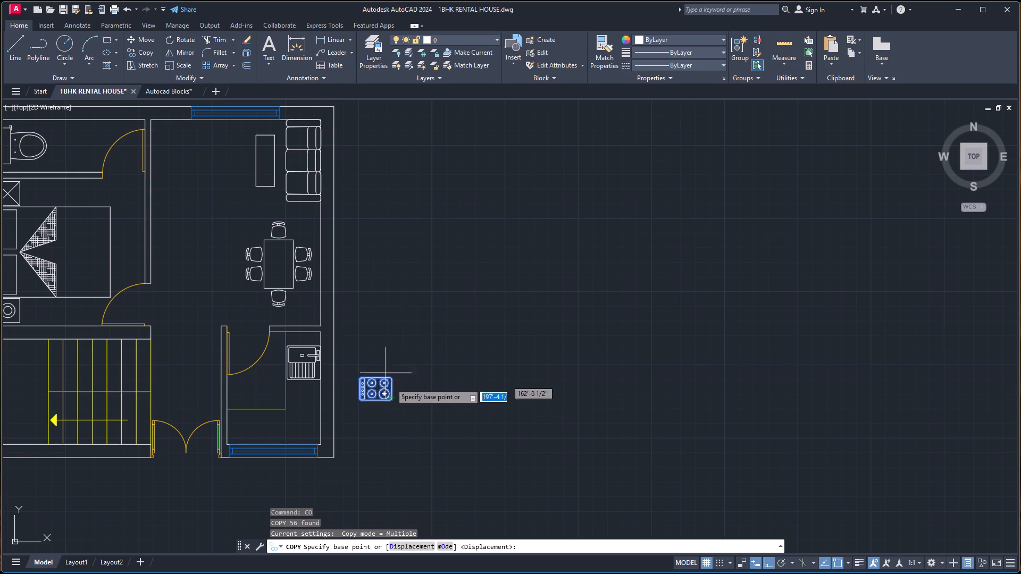
scroll(394, 385, "up", 2)
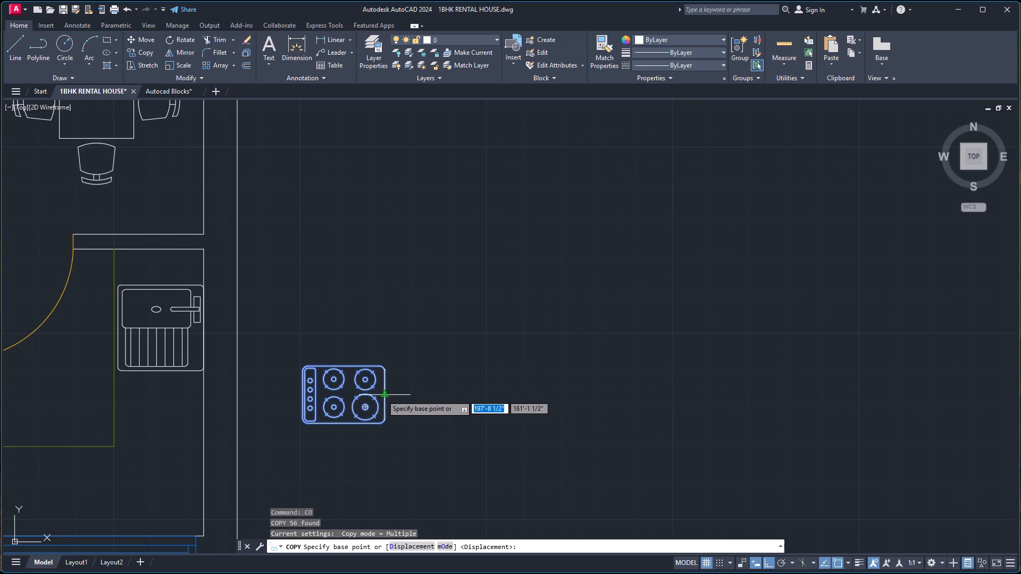
left_click(384, 395)
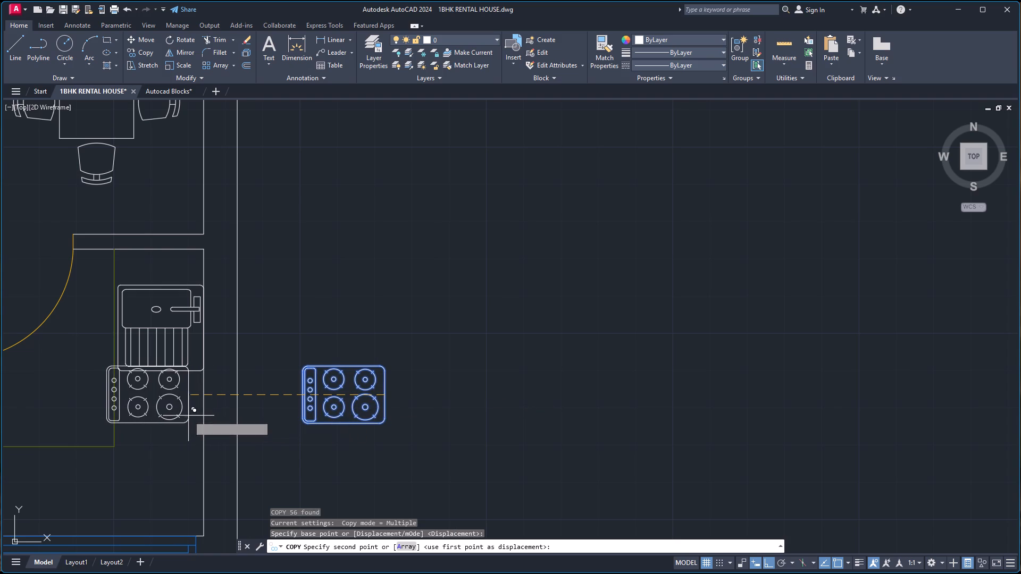
key("F8")
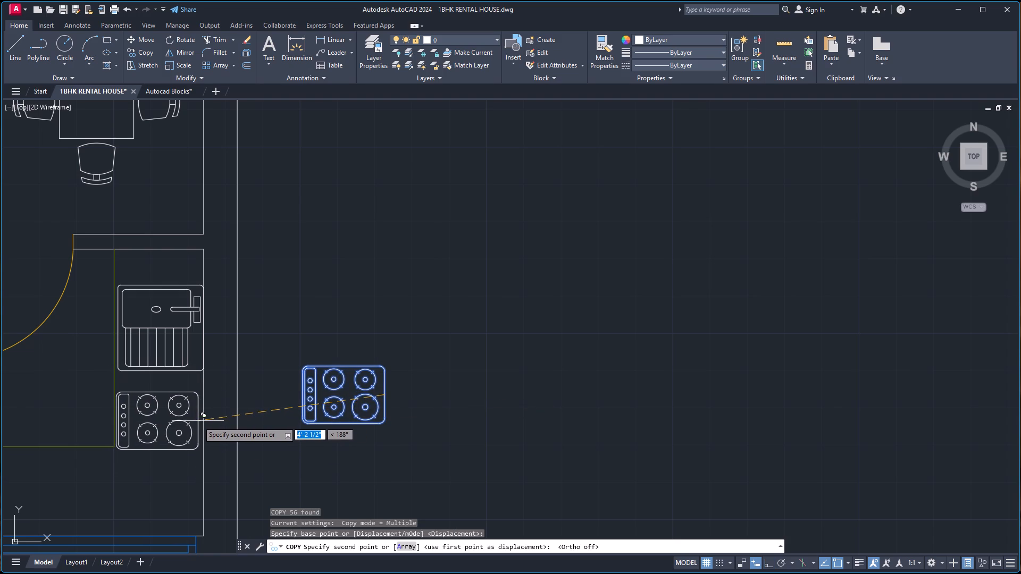
scroll(199, 420, "up", 2)
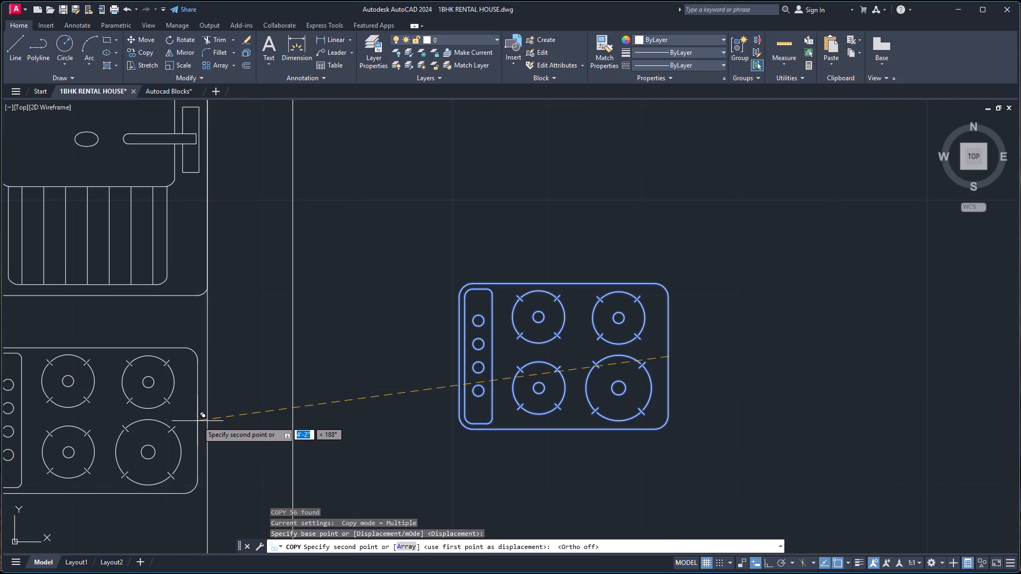
left_click(198, 421)
scroll(203, 422, "down", 4)
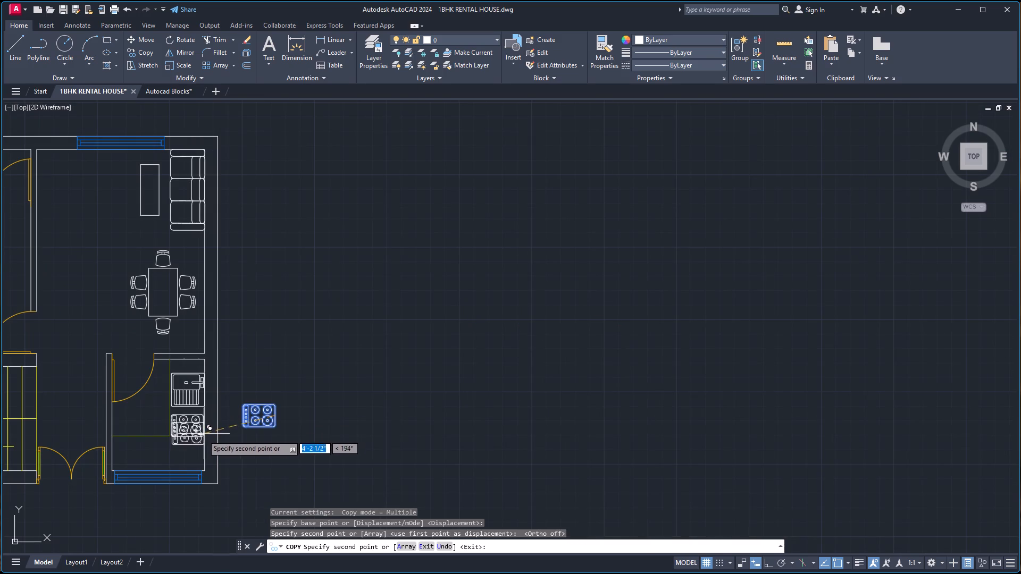
key("Escape")
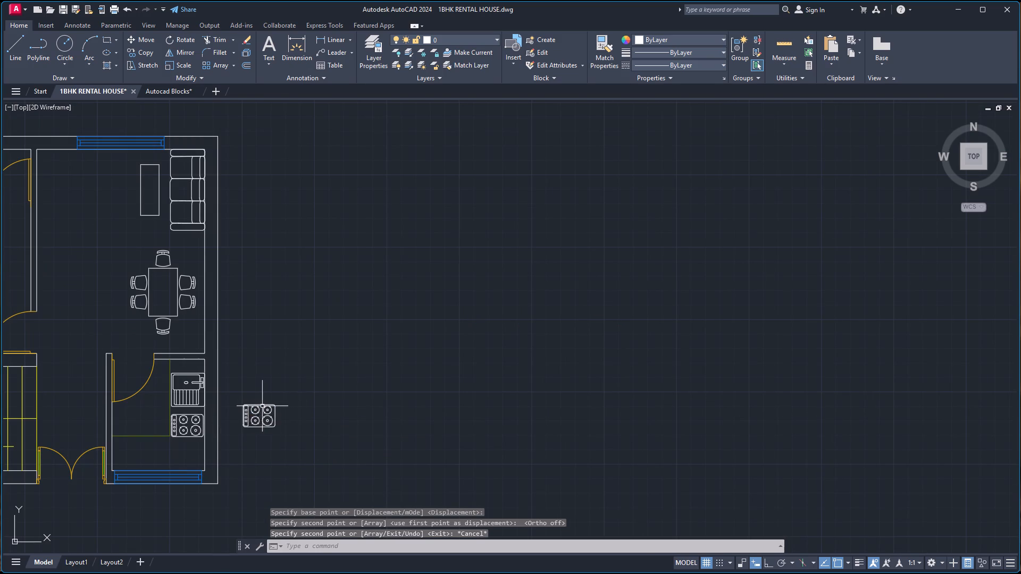
Delete the original cooktop group outside the east wall of the house.
left_click(264, 406)
key("Delete")
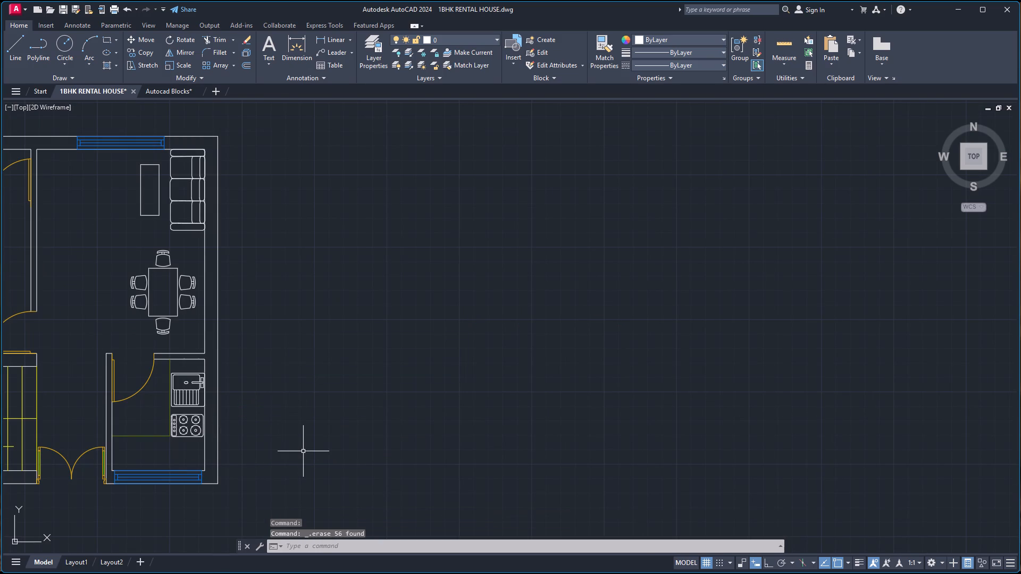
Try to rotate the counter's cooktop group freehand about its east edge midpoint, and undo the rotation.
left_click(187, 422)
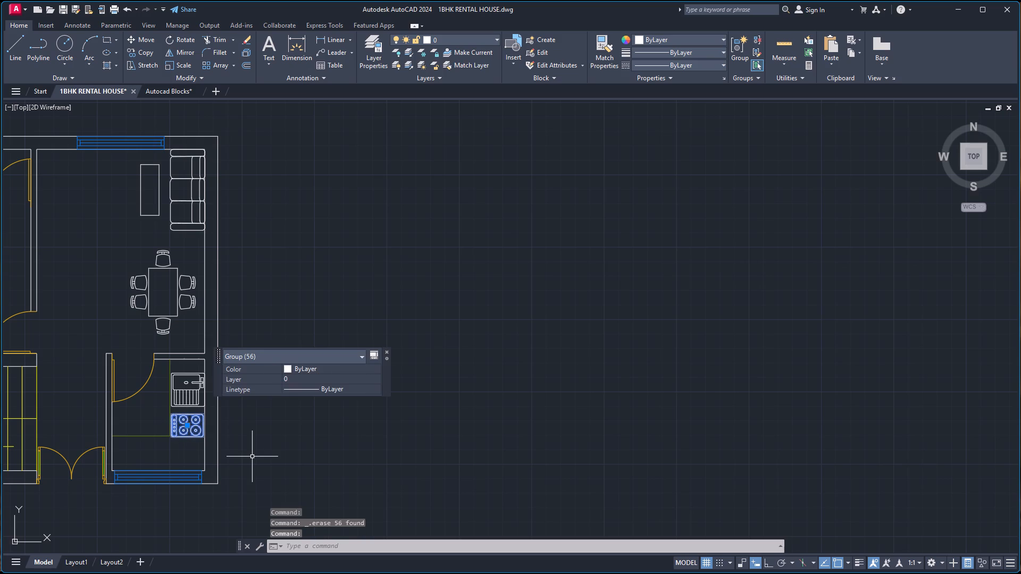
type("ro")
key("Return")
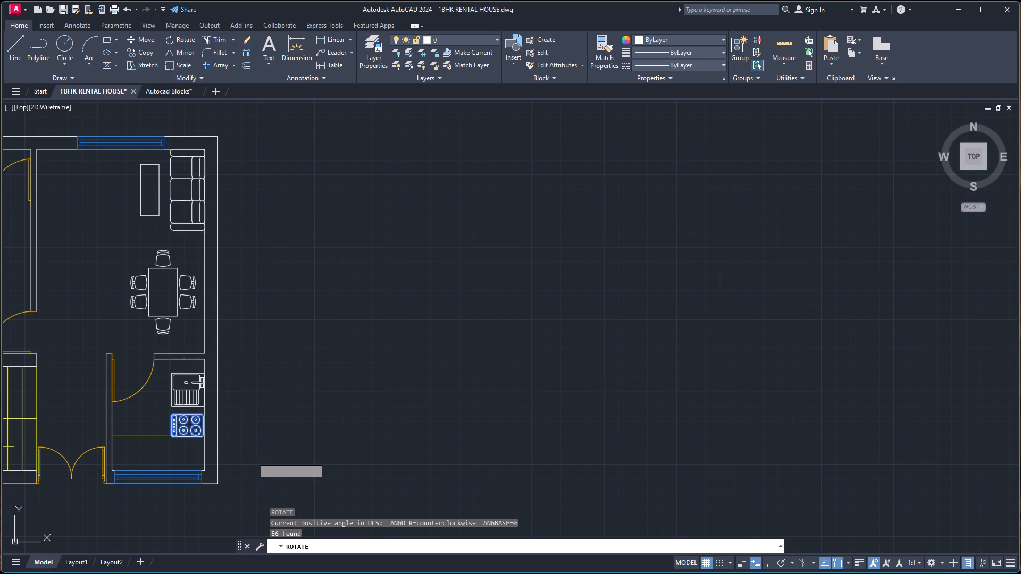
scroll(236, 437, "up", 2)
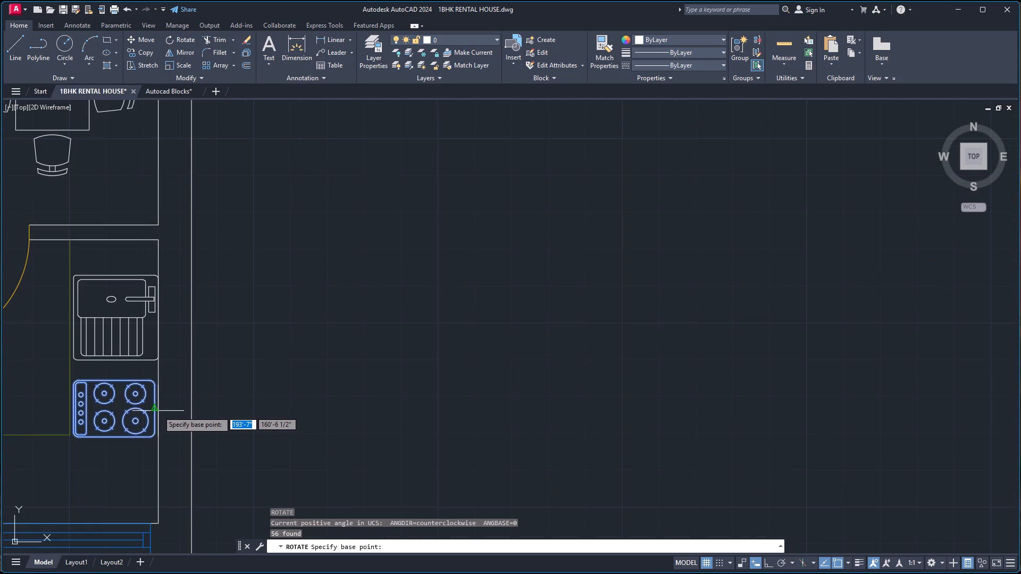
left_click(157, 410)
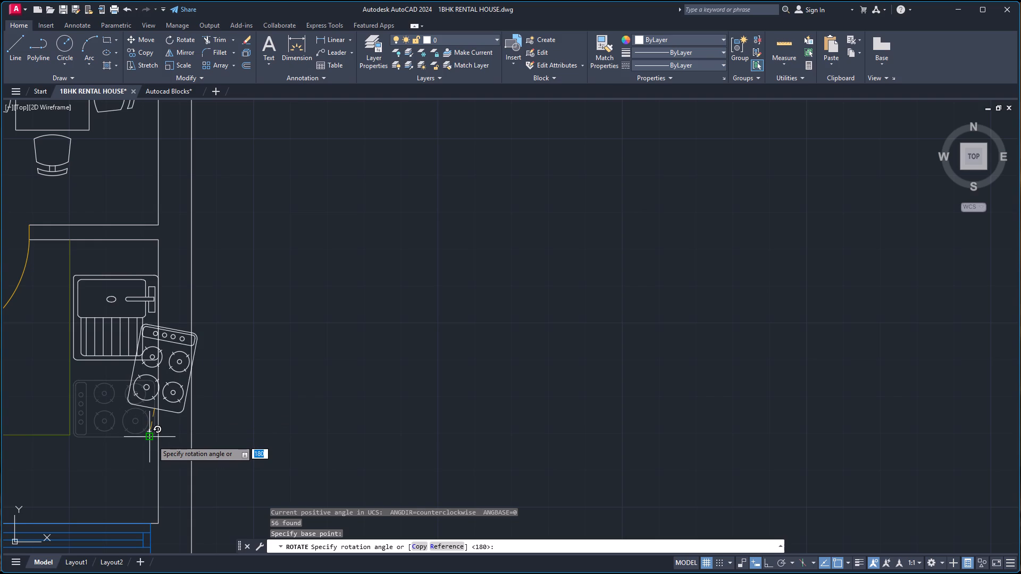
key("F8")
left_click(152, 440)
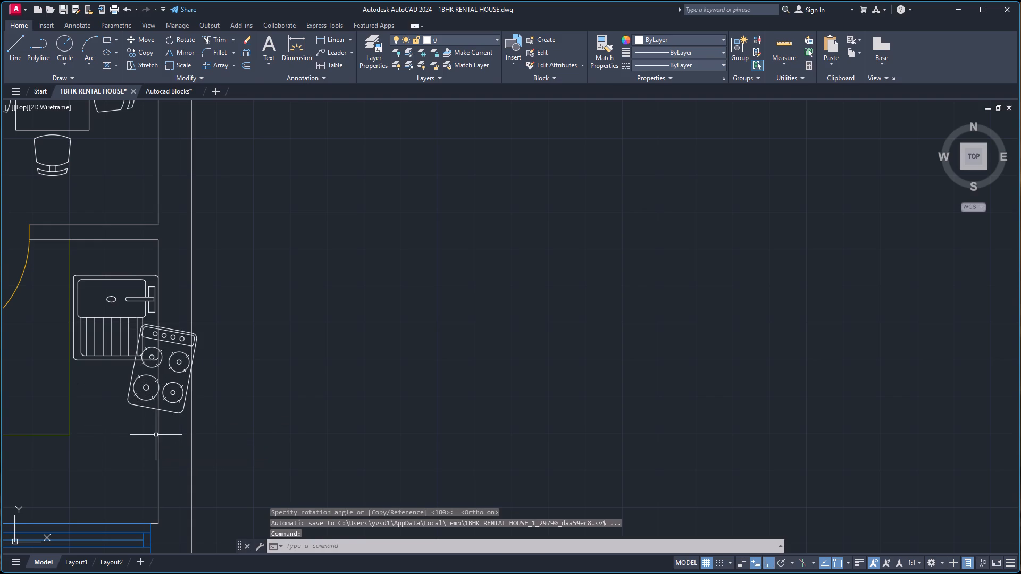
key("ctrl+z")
Rotate the cooktop group 90 degrees clockwise about its east edge midpoint so its controls are on the north side.
left_click(186, 428)
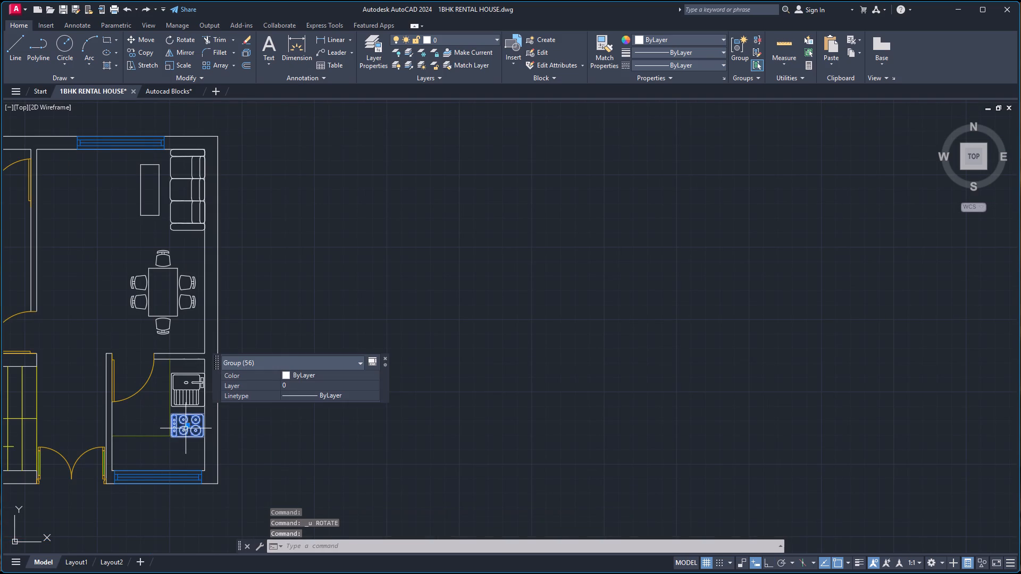
type("ro")
key("Return")
scroll(188, 430, "up", 3)
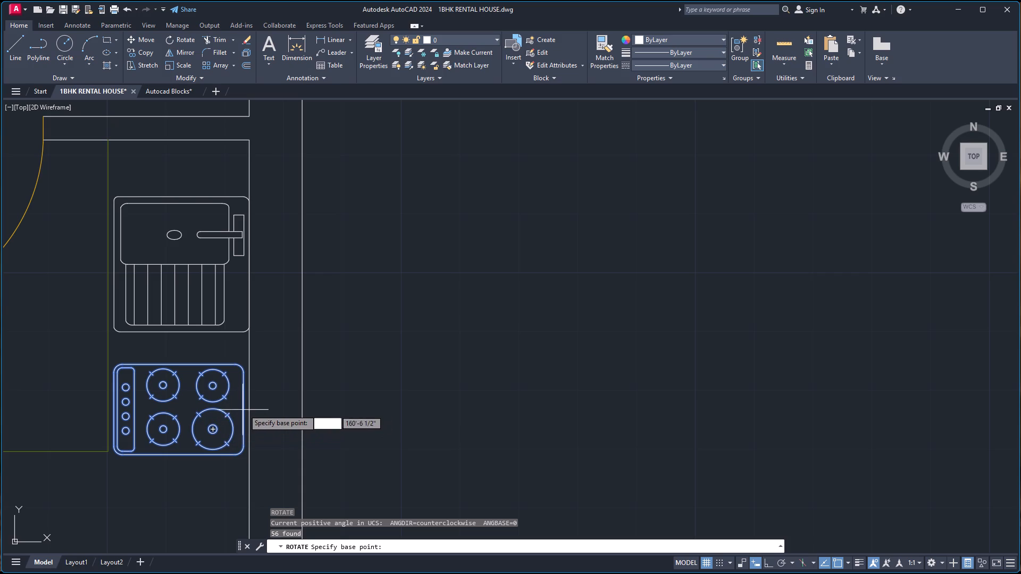
left_click(245, 408)
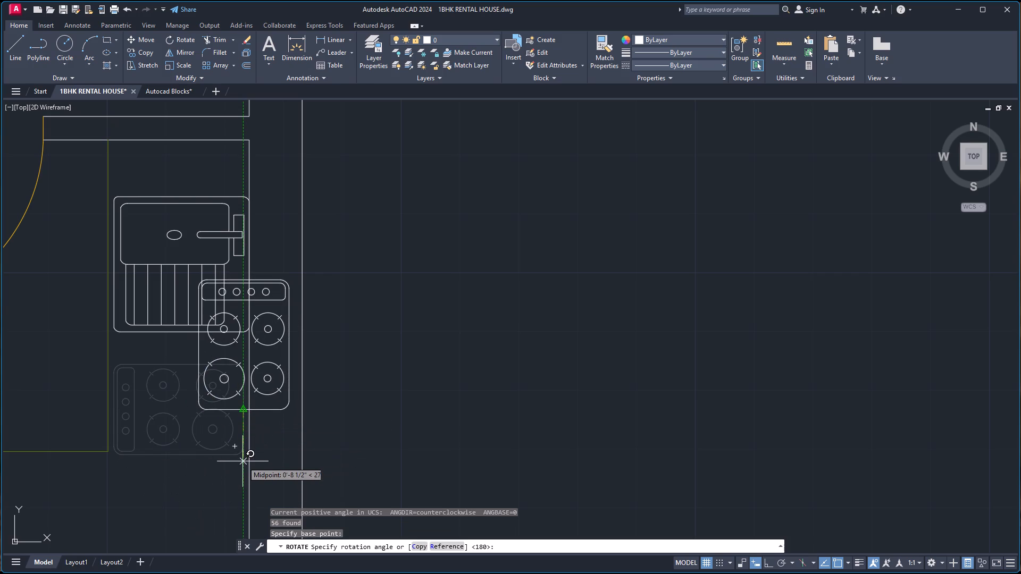
left_click(242, 461)
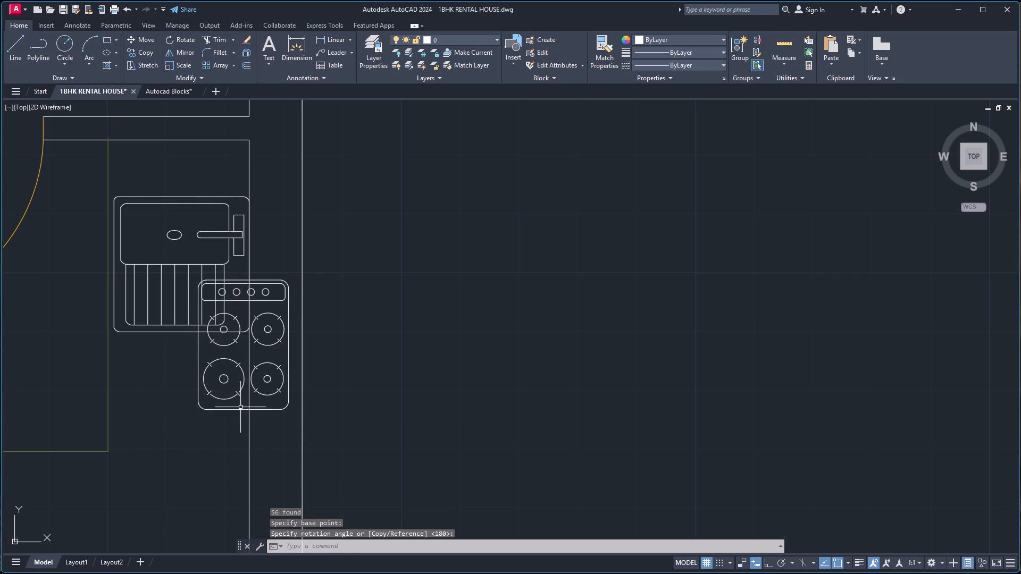
Move the cooktop group by its south edge onto the kitchen's south counter, just inside the window wall and west of centre.
left_click(237, 409)
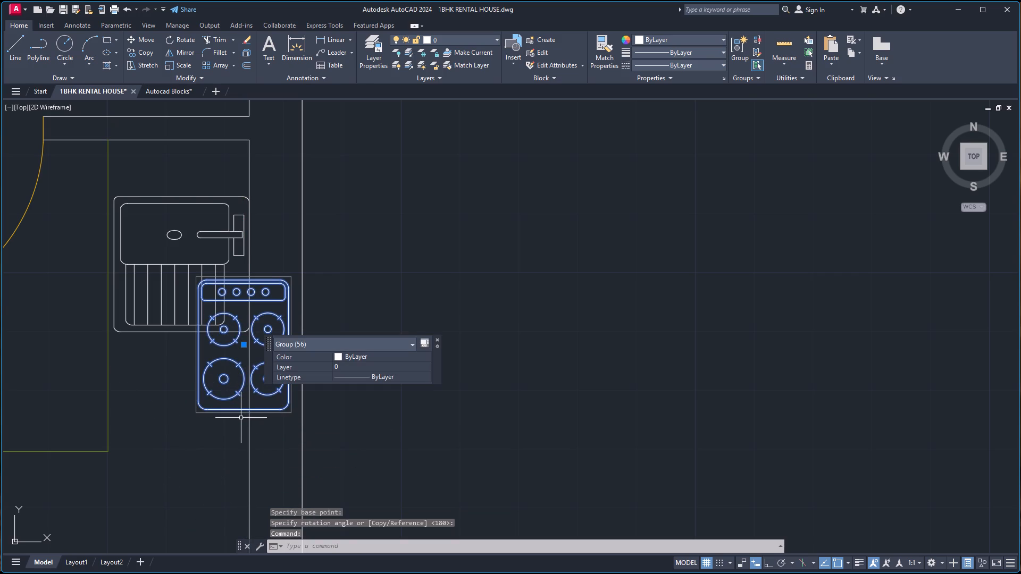
key("c")
key("BackSpace")
key("m")
key("Return")
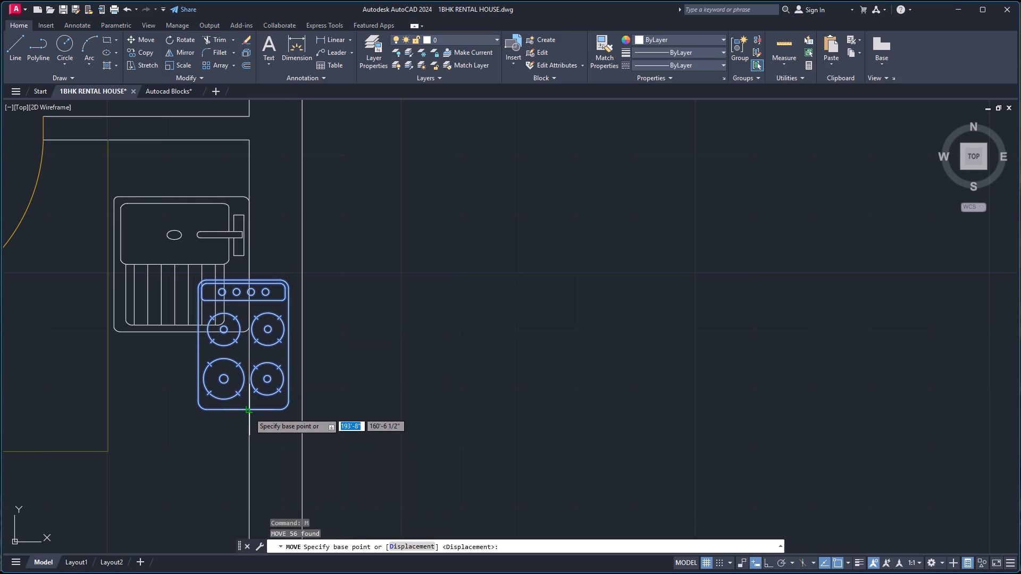
left_click(247, 411)
scroll(101, 501, "down", 4)
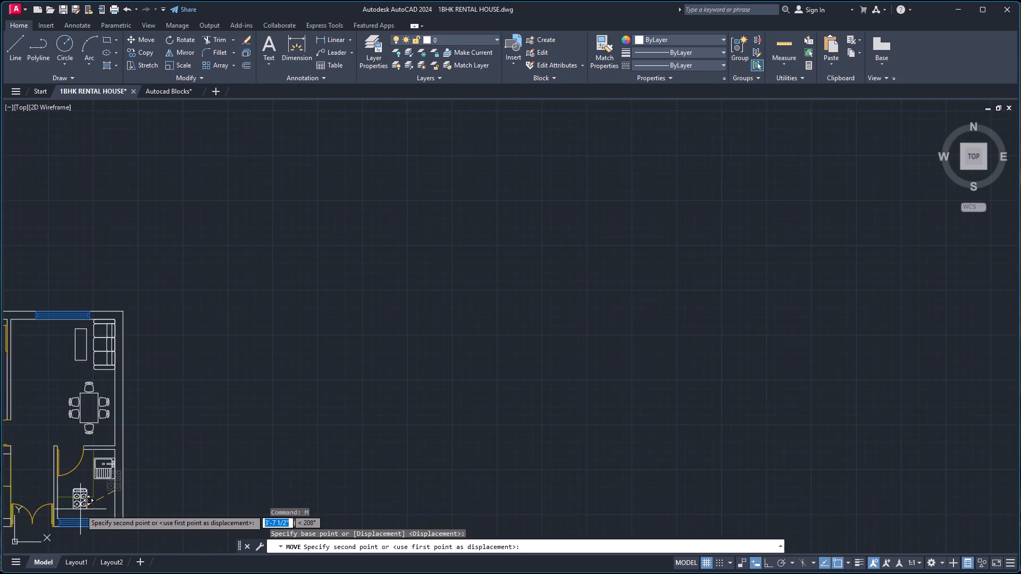
scroll(77, 516, "down", 1)
scroll(76, 516, "up", 4)
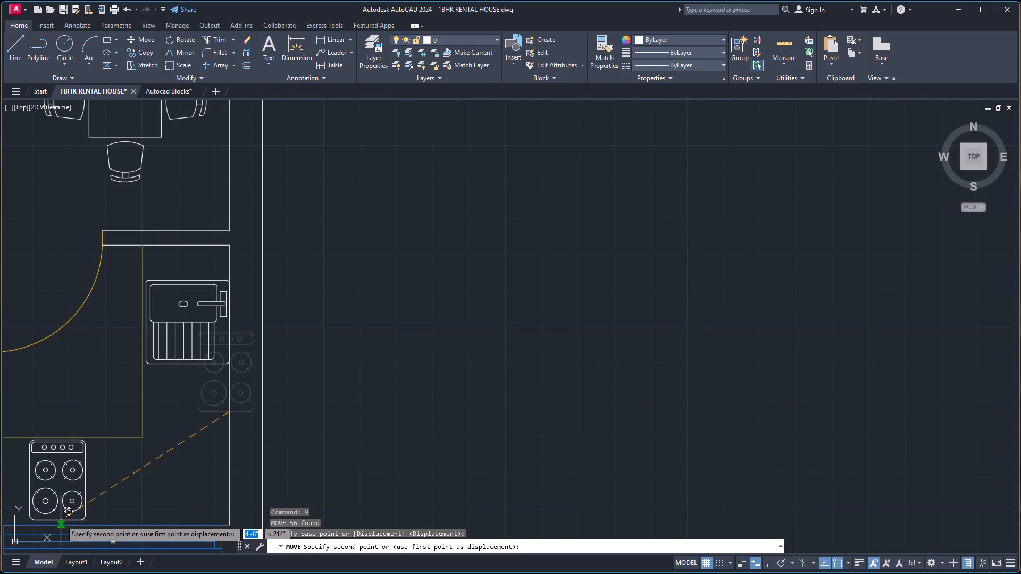
scroll(60, 520, "up", 3)
left_click(55, 522)
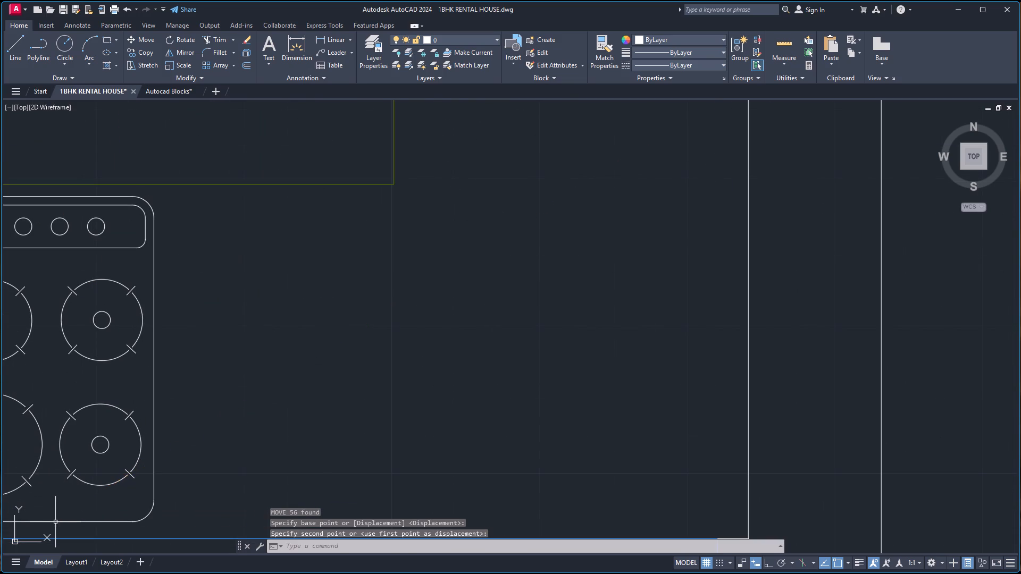
scroll(237, 434, "down", 4)
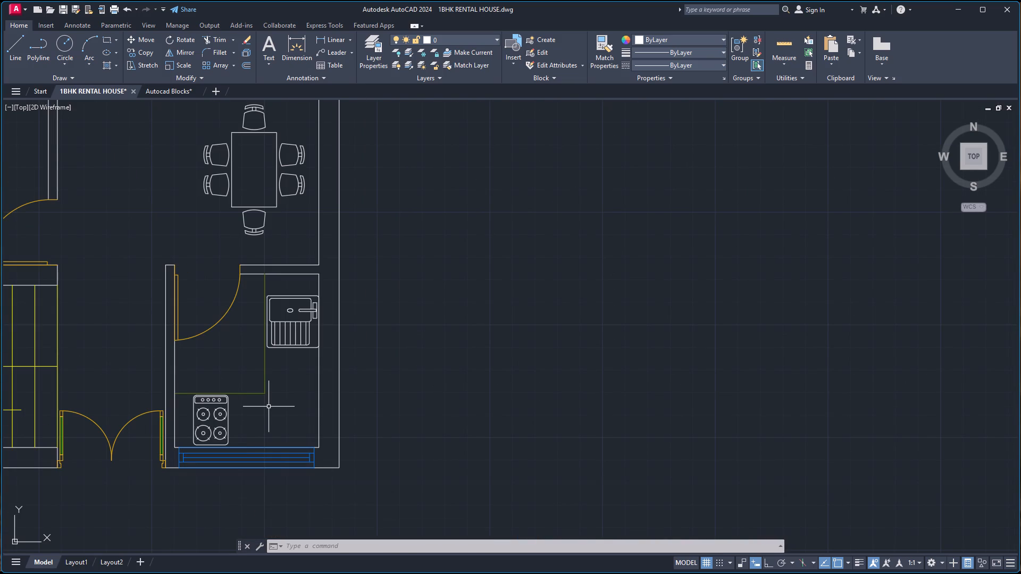
Dimension the house's overall width between its outer north corners, with the dimension line north of the wall.
scroll(269, 407, "down", 2)
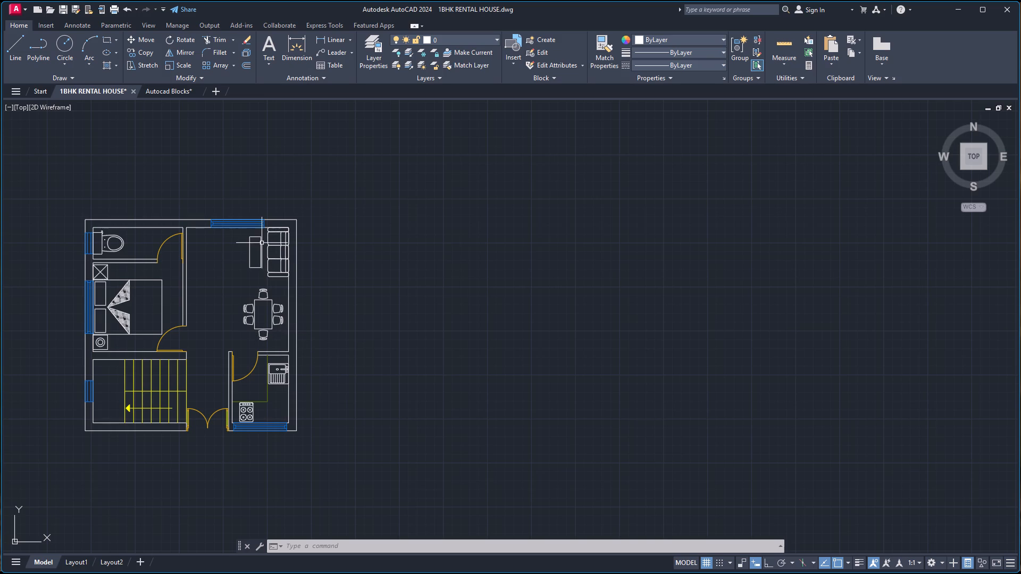
left_click(292, 41)
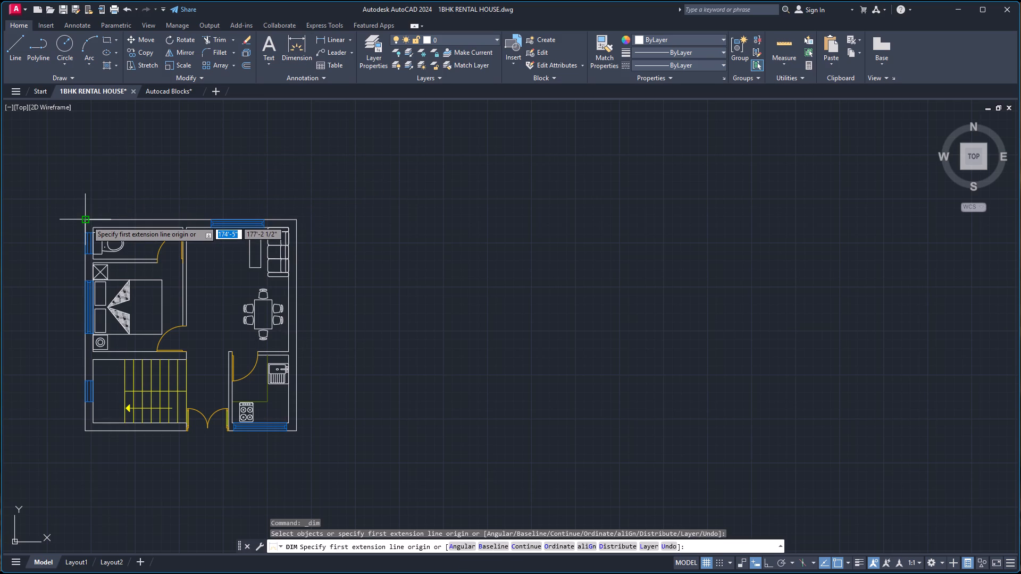
left_click(87, 221)
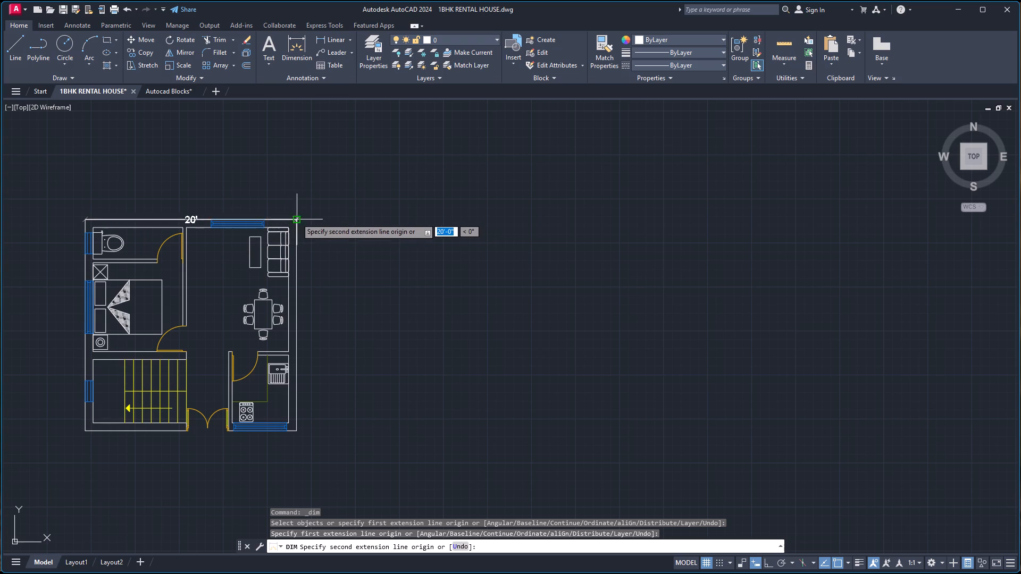
left_click(295, 218)
left_click(295, 198)
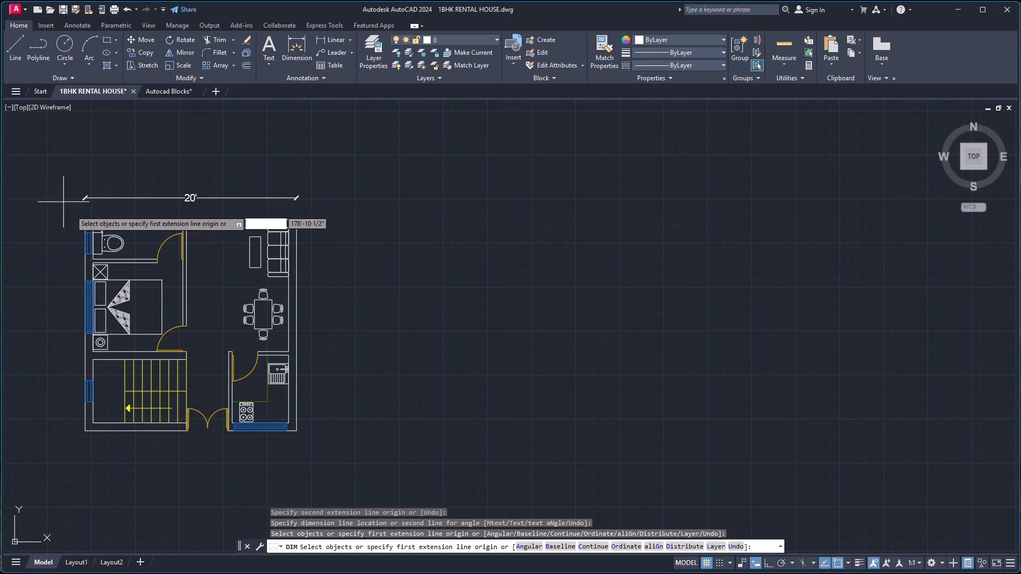
Dimension the house's overall depth along the outer west wall, with the dimension line west of the house.
left_click(85, 218)
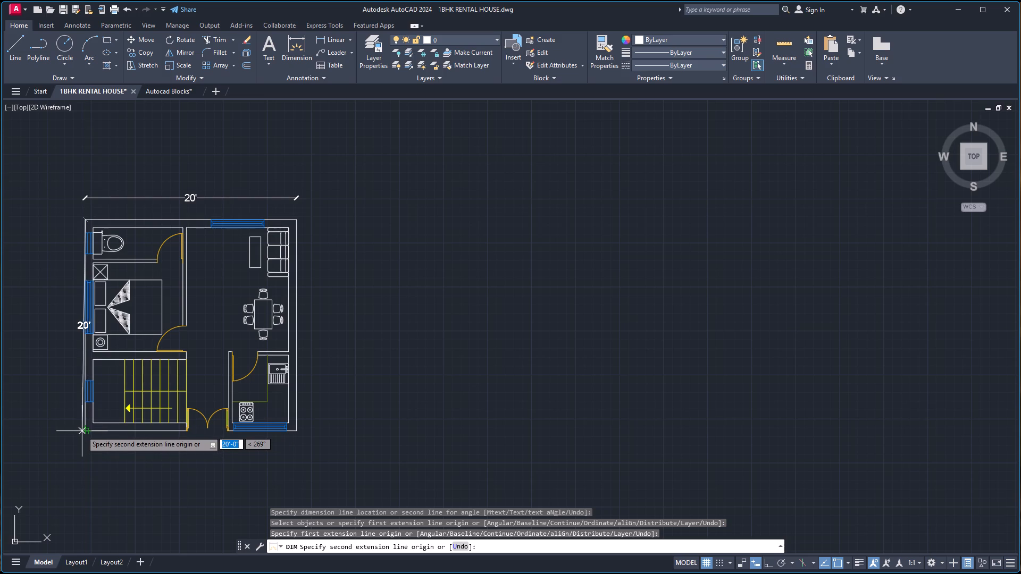
left_click(81, 430)
left_click(61, 416)
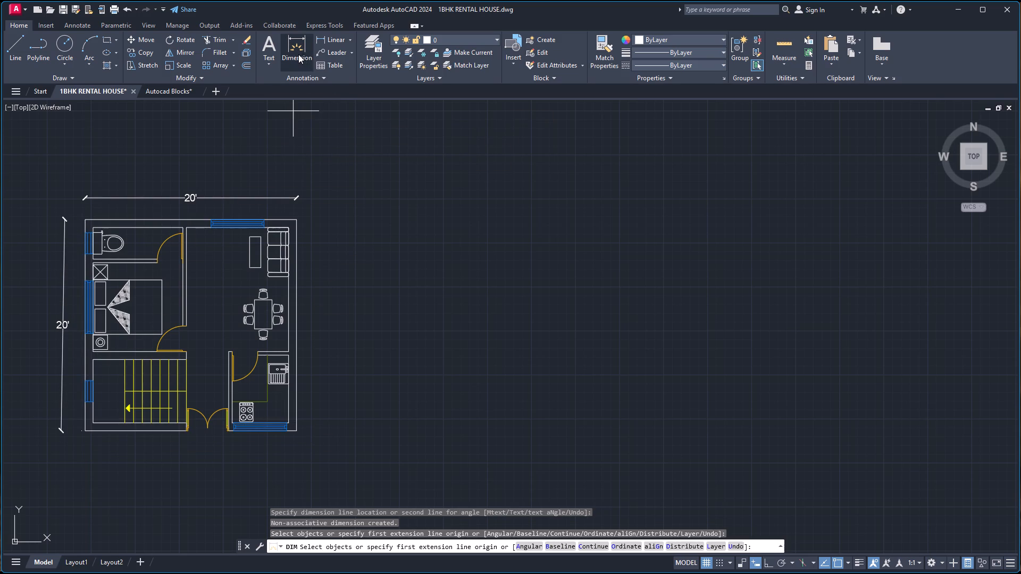
Start a multiline text box in the bathroom, in the space between the toilet and the door swing.
left_click(83, 29)
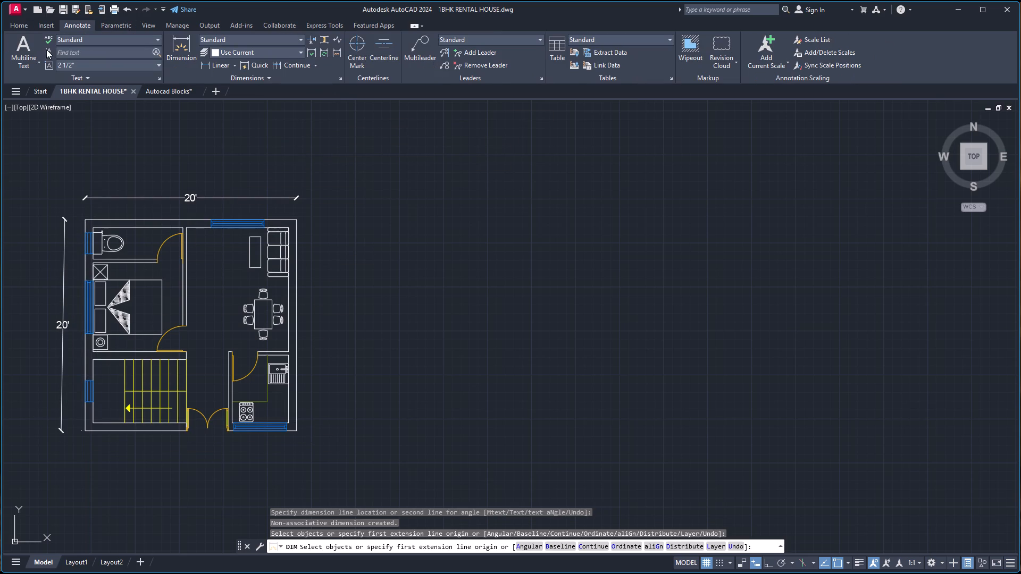
left_click(23, 45)
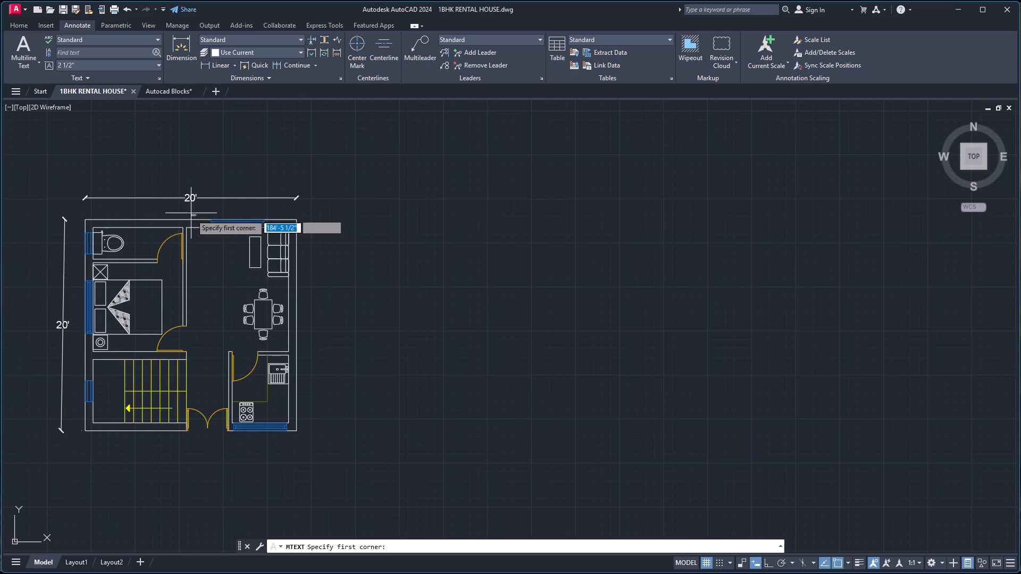
scroll(124, 229, "up", 2)
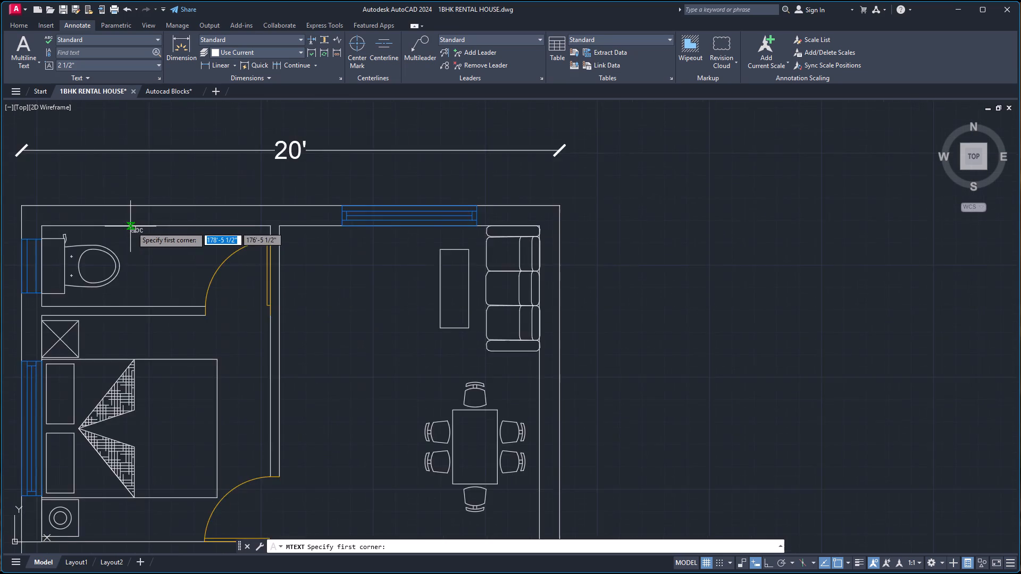
scroll(131, 226, "up", 1)
left_click(129, 249)
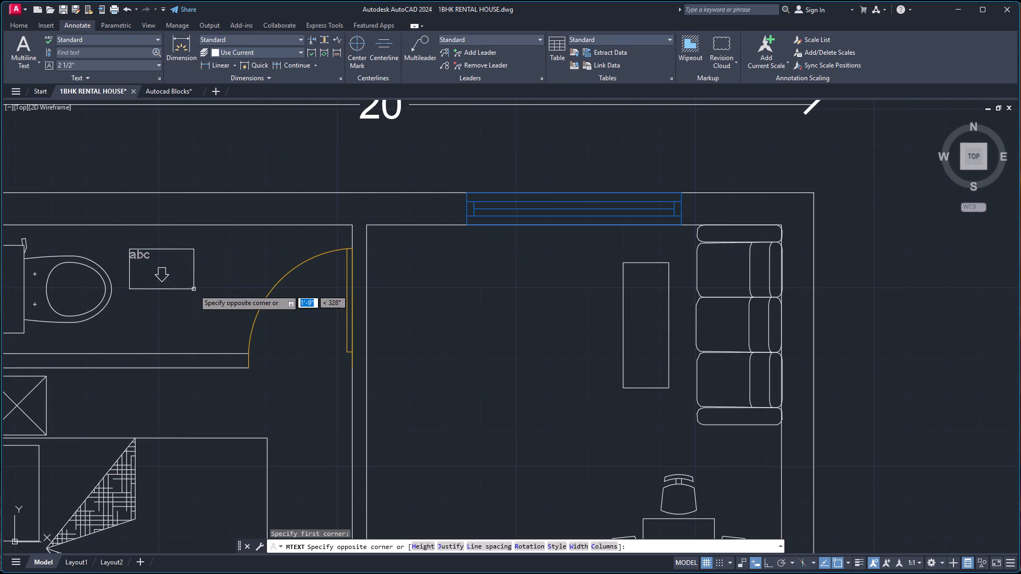
left_click(240, 298)
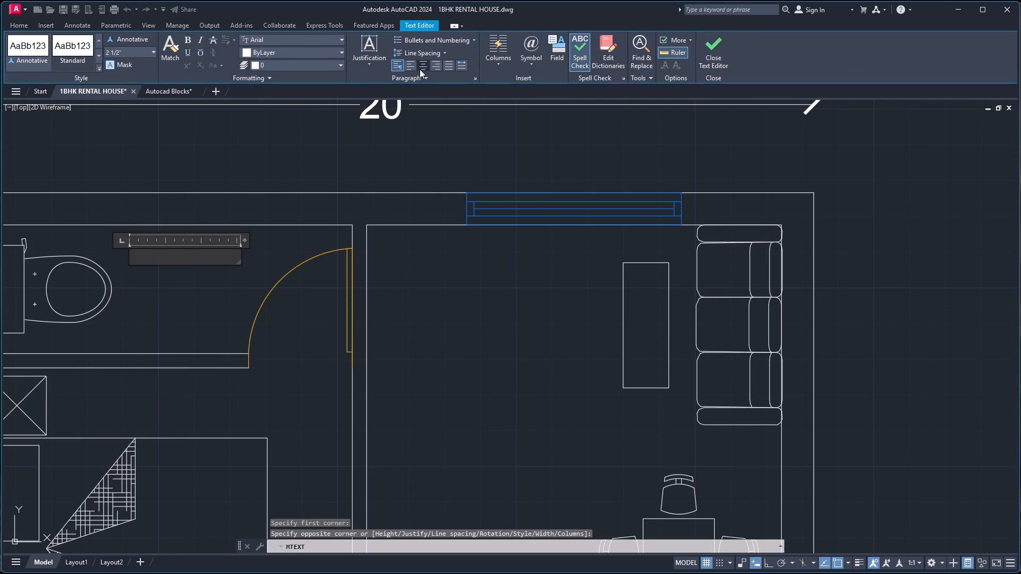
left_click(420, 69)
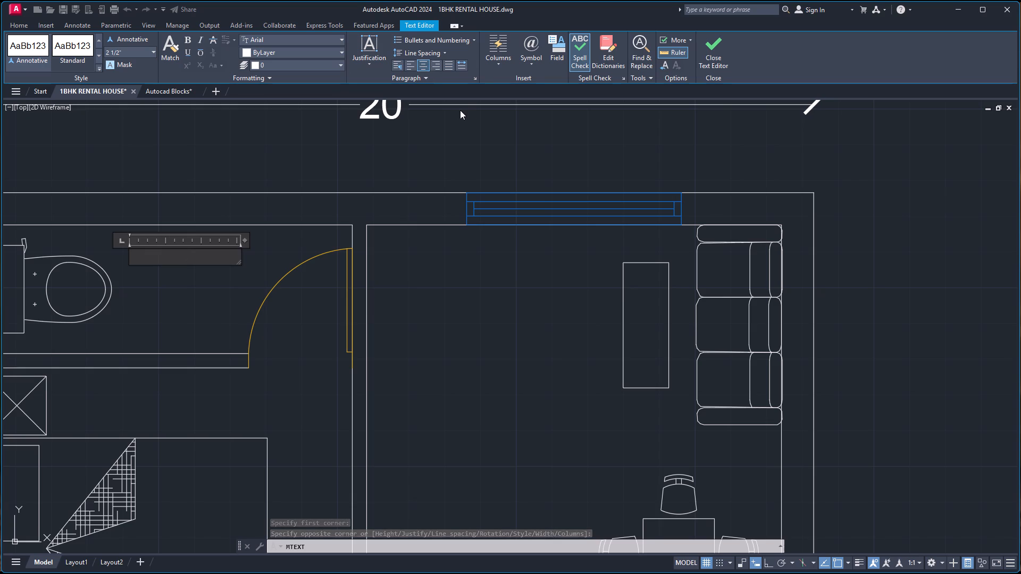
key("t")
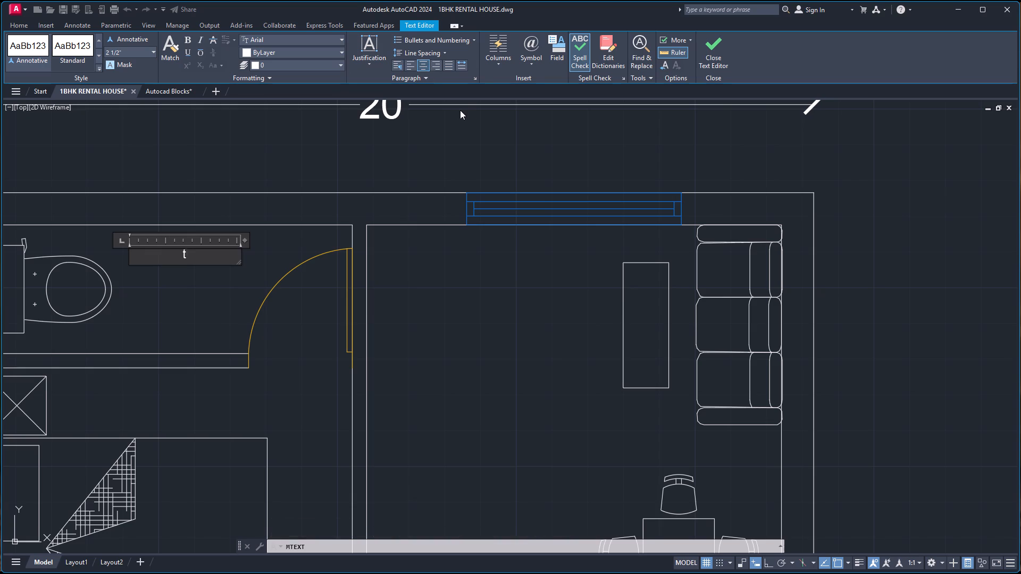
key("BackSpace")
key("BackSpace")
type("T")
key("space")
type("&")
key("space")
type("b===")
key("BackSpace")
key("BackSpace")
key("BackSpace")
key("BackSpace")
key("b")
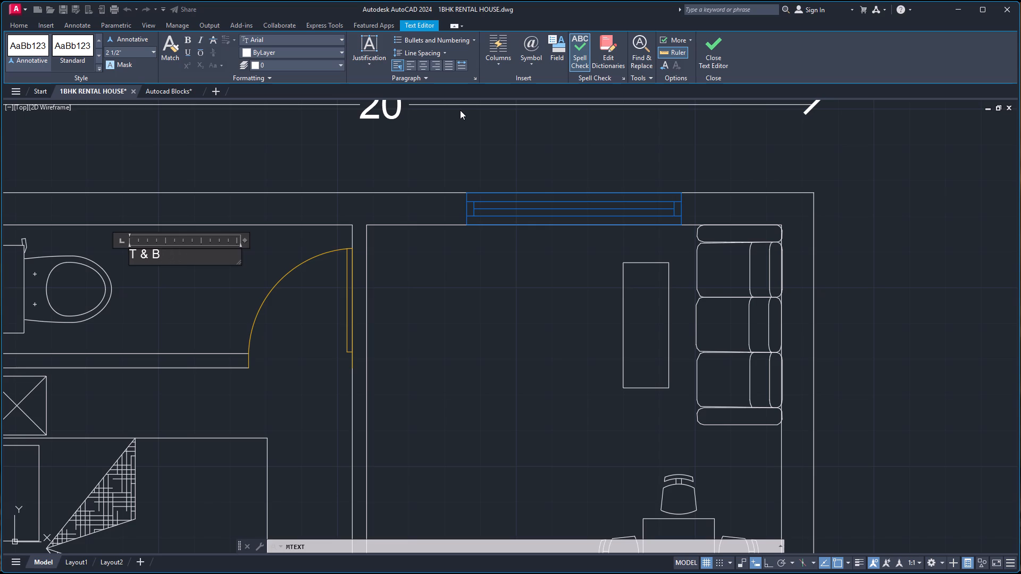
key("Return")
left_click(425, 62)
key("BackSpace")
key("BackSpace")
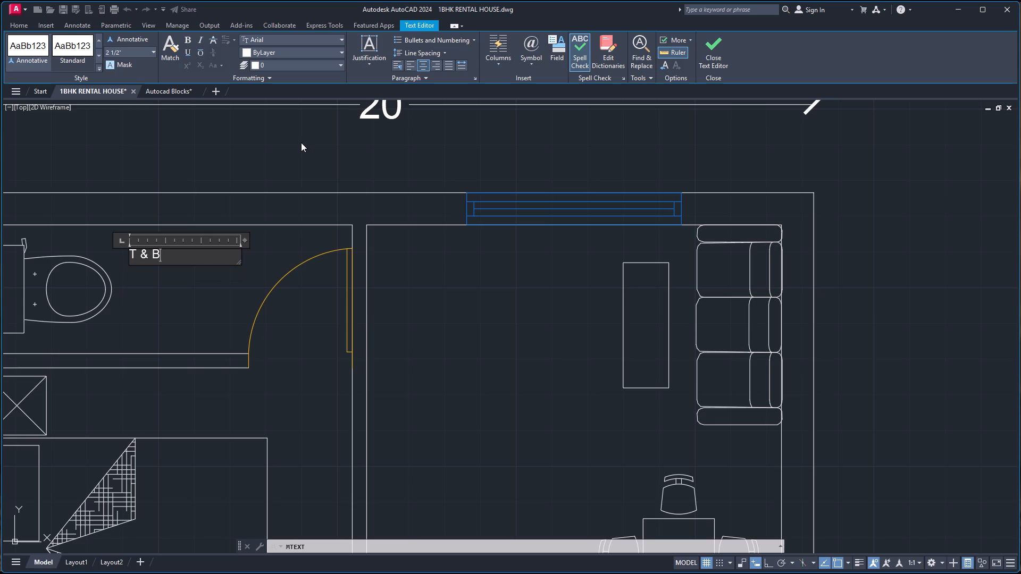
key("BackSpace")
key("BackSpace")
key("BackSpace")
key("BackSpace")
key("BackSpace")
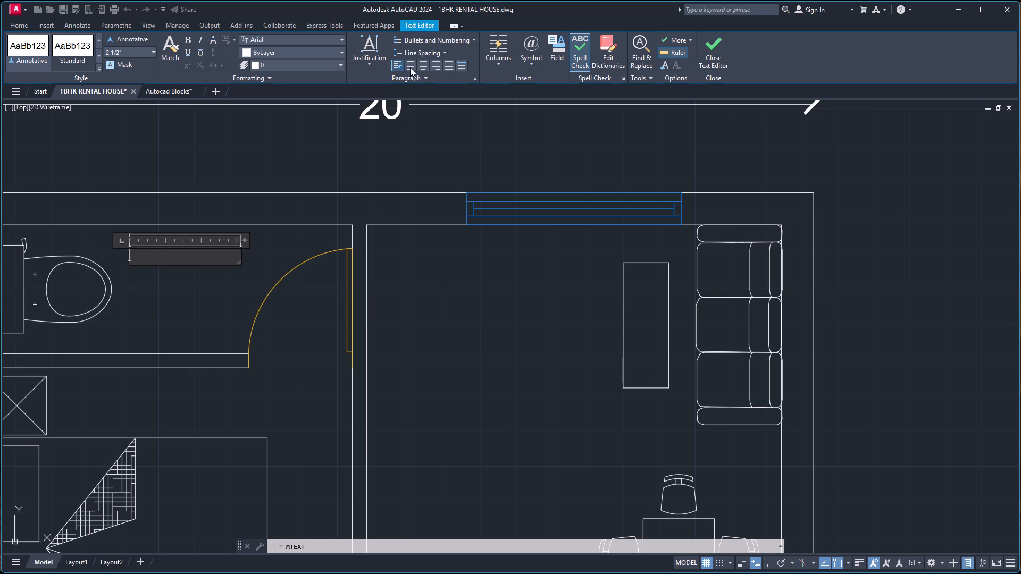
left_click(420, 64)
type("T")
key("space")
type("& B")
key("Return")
Enter the centred bathroom label "T & B" with "8'-6''X3'-0''" on its second line.
left_click(169, 260)
left_click(422, 63)
key("t")
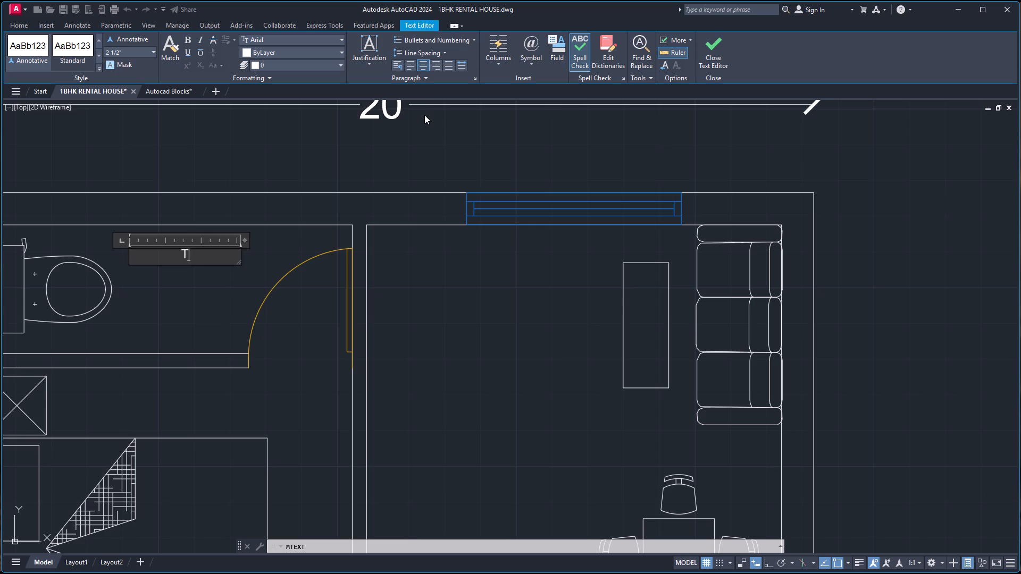
key("space")
type("&")
key("space")
key("b")
key("Return")
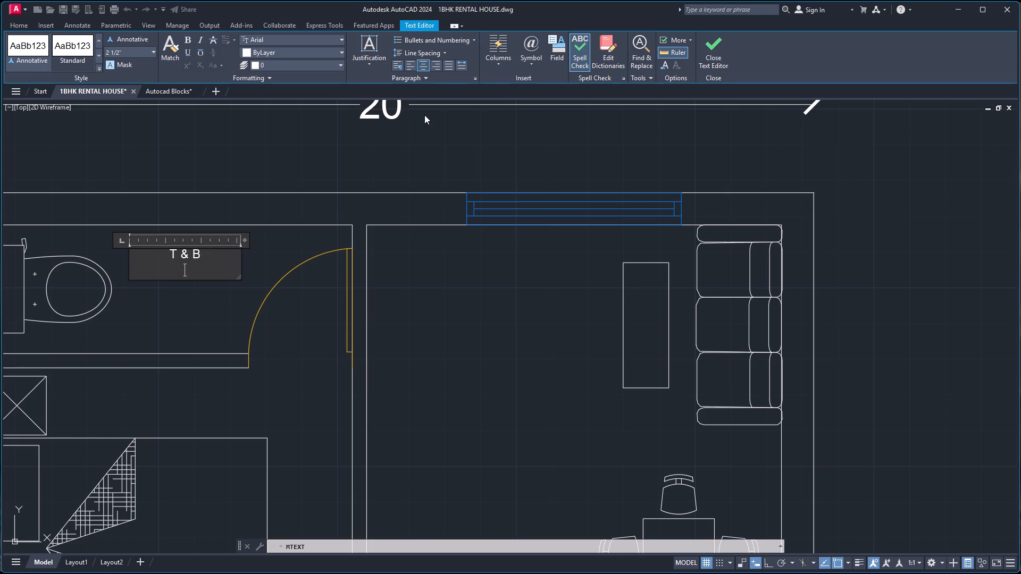
type("8'")
type("-6")
type("''")
key("x")
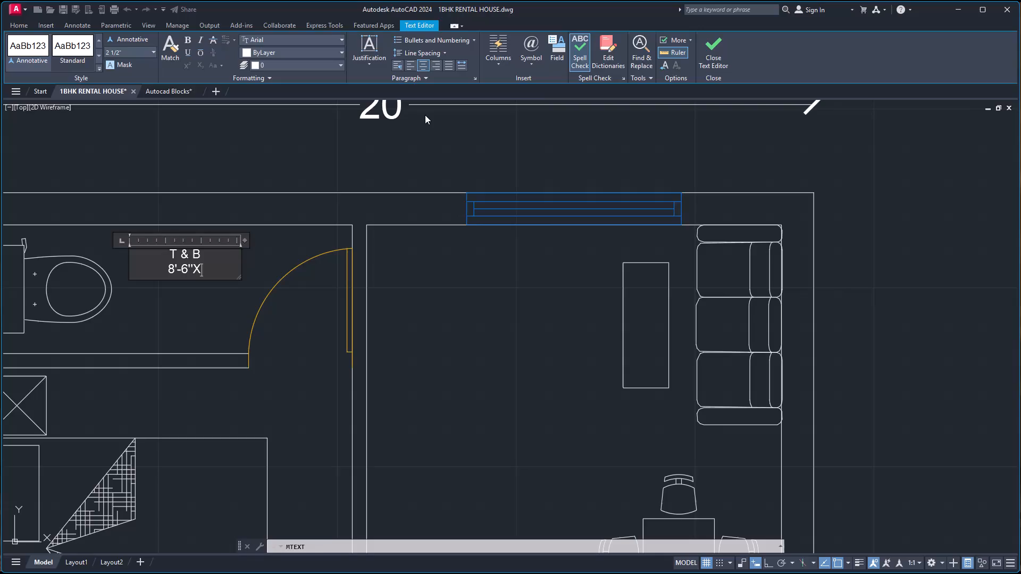
type("3'-0")
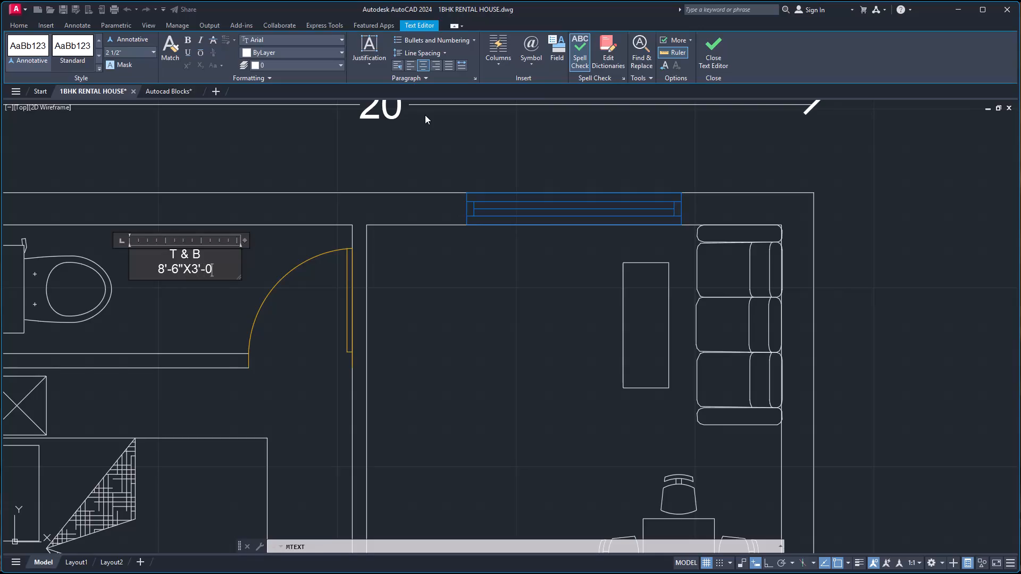
type("''")
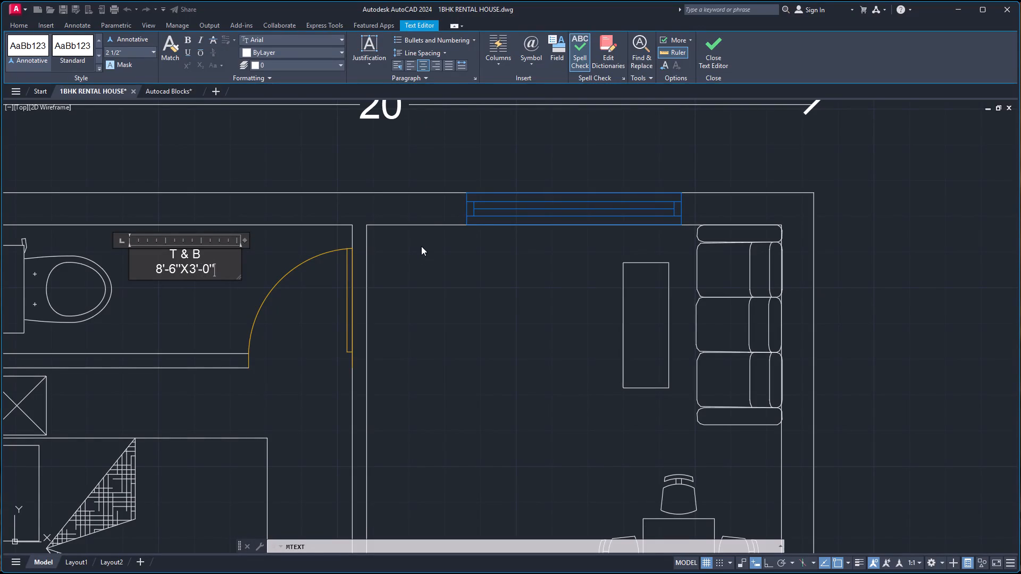
left_click(422, 255)
Set the bathroom label's text height to 5".
scroll(432, 222, "down", 3)
scroll(409, 238, "up", 2)
left_click(319, 220)
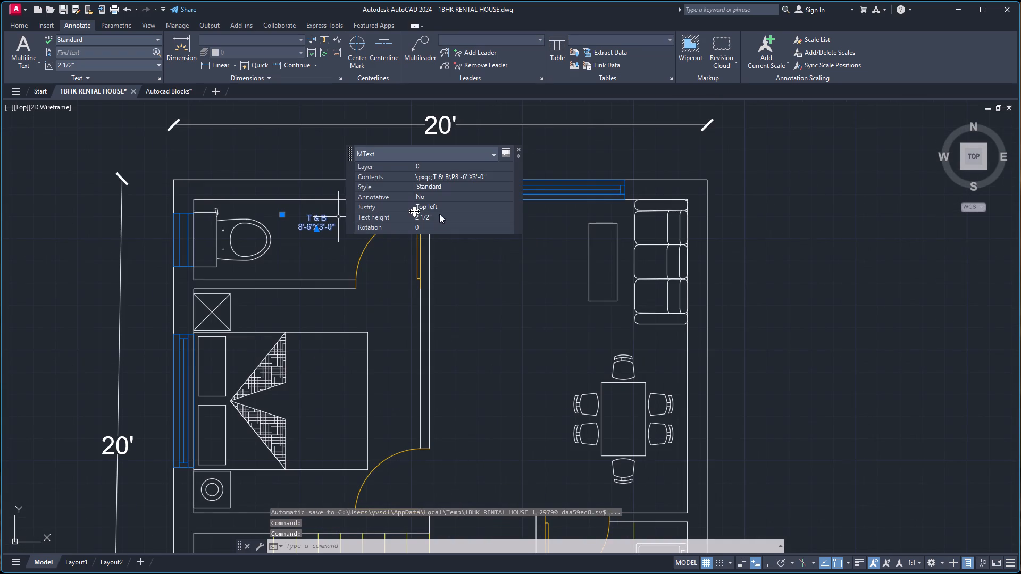
left_click(437, 217)
key("5")
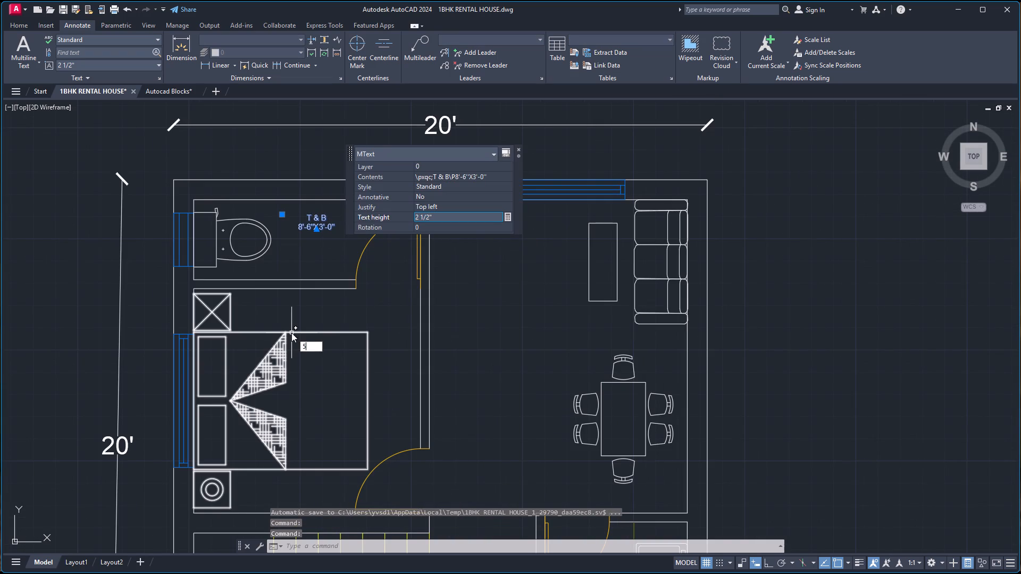
key("Return")
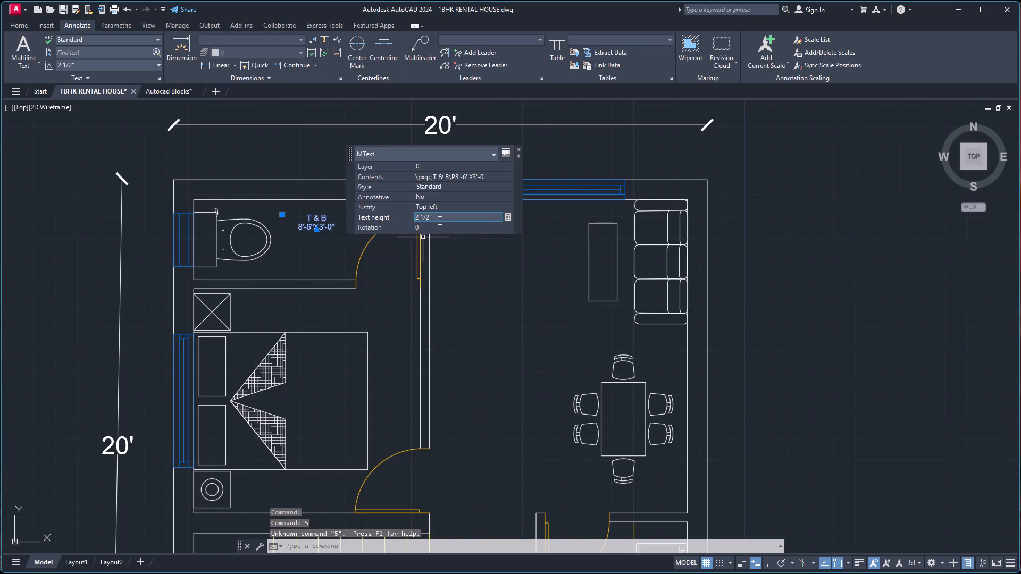
double_click(438, 219)
left_click_drag(440, 219, 407, 216)
type("5.")
key("Return")
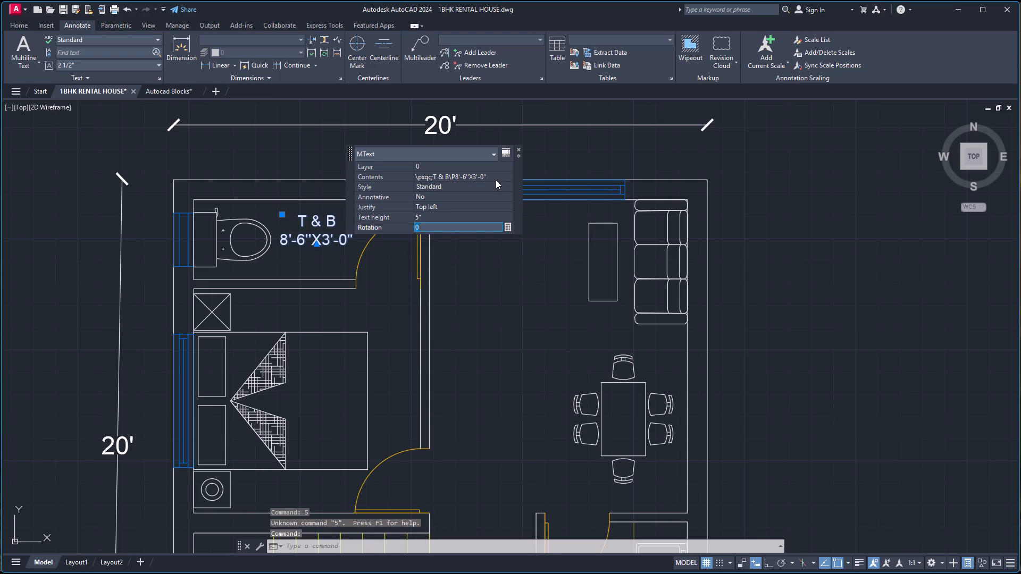
left_click(517, 147)
left_click(517, 148)
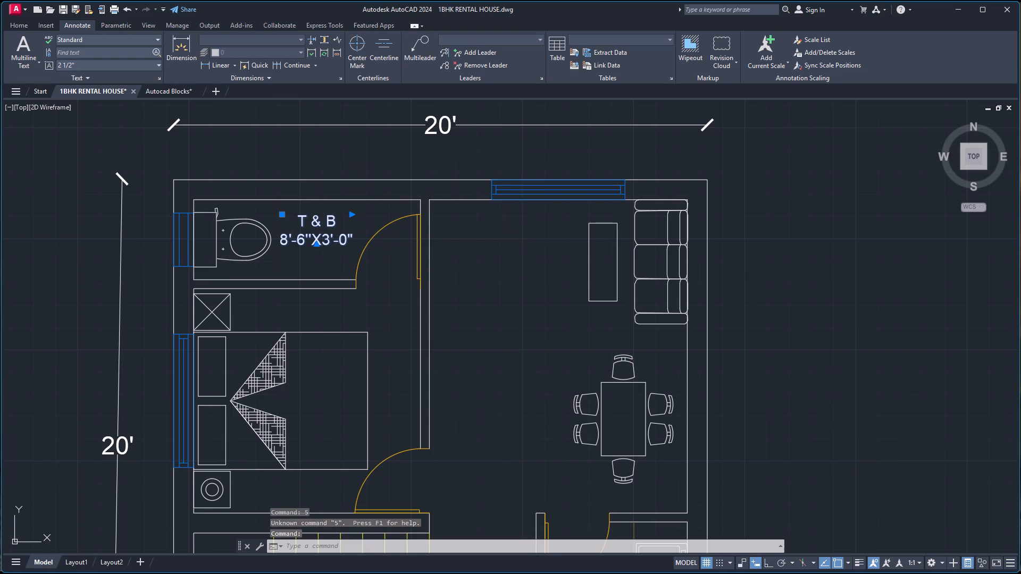
key("Escape")
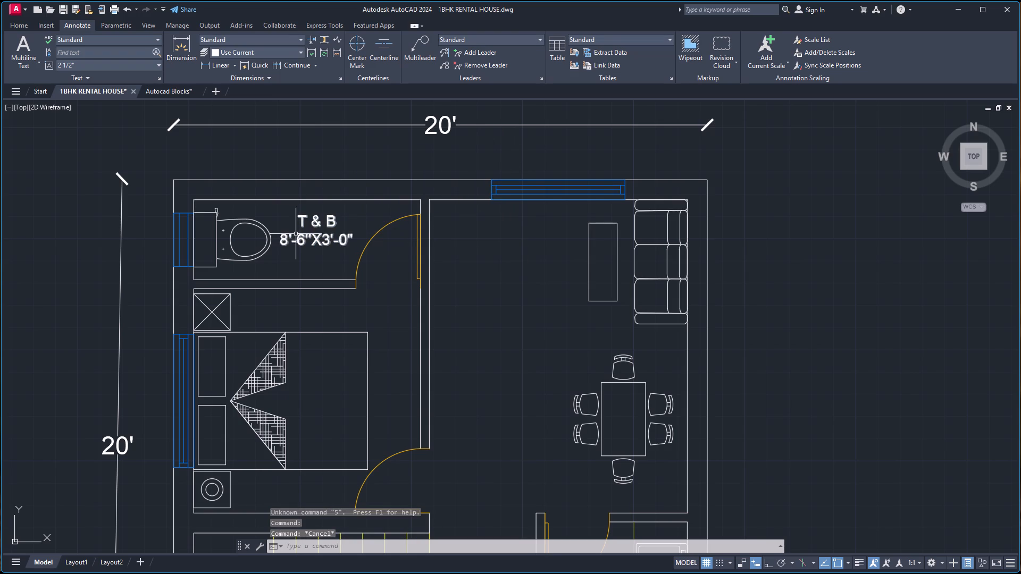
Copy the bathroom label and paste one copy each into the hall, onto the bed in the bedroom, and into the kitchen.
left_click(299, 237)
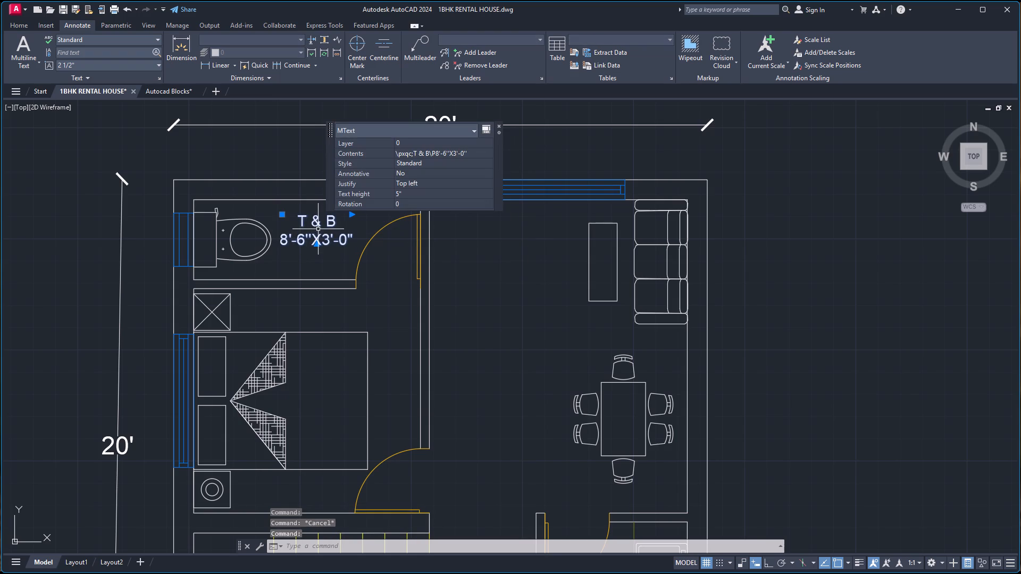
key("ctrl+c")
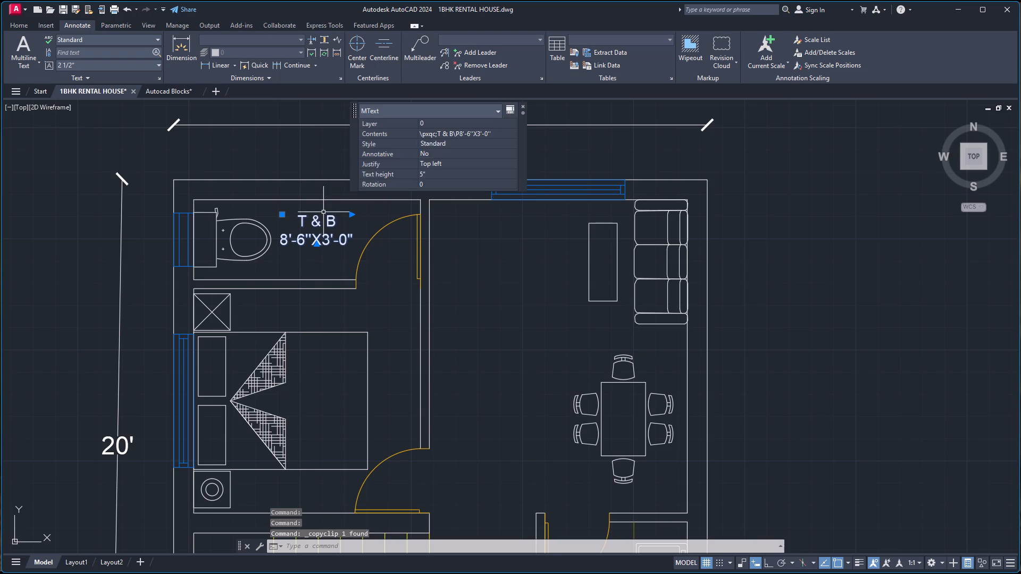
key("ctrl+v")
left_click(480, 350)
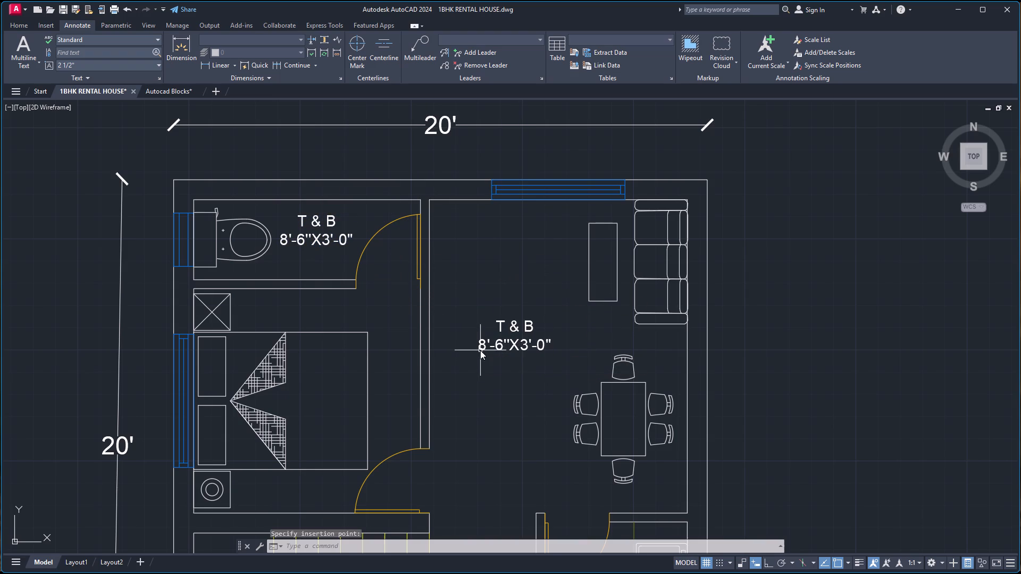
key("ctrl+v")
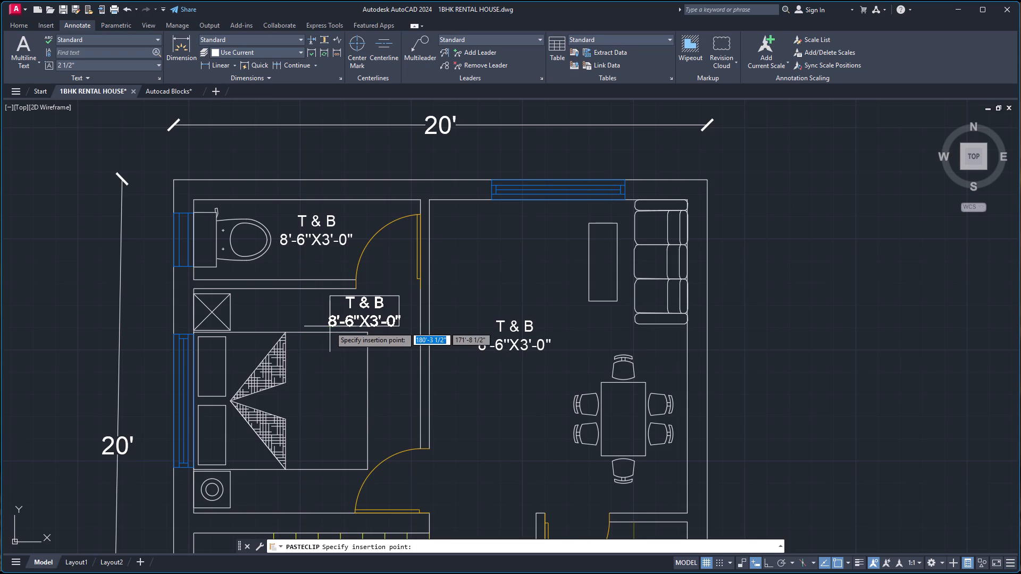
left_click(290, 413)
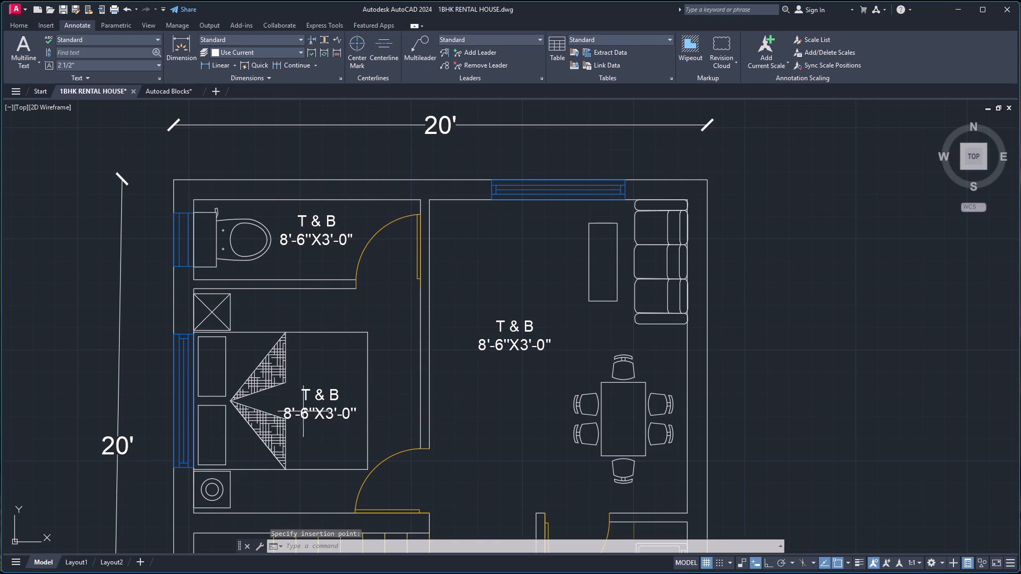
key("ctrl+v")
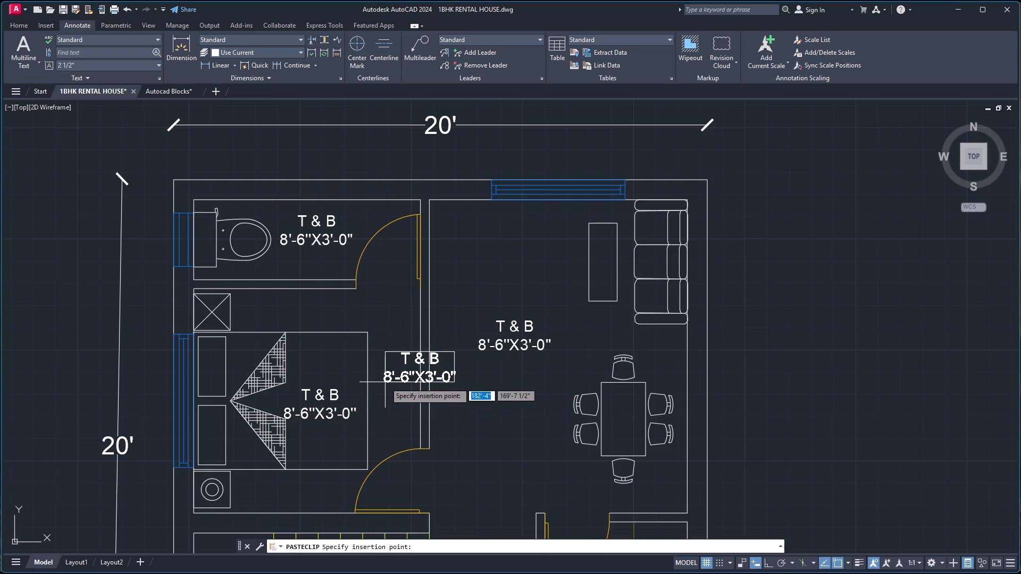
scroll(385, 382, "down", 4)
scroll(393, 422, "up", 4)
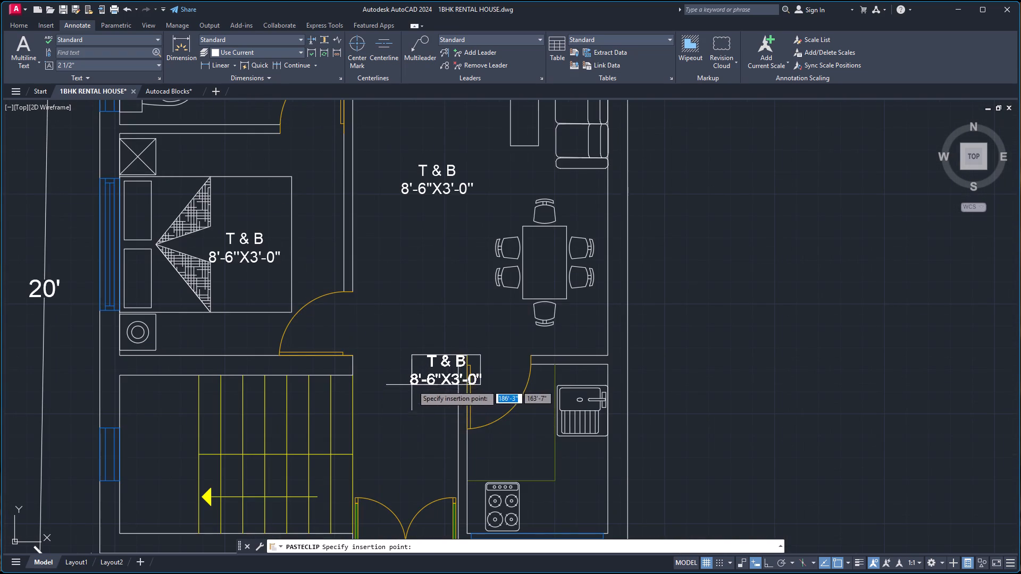
left_click(477, 463)
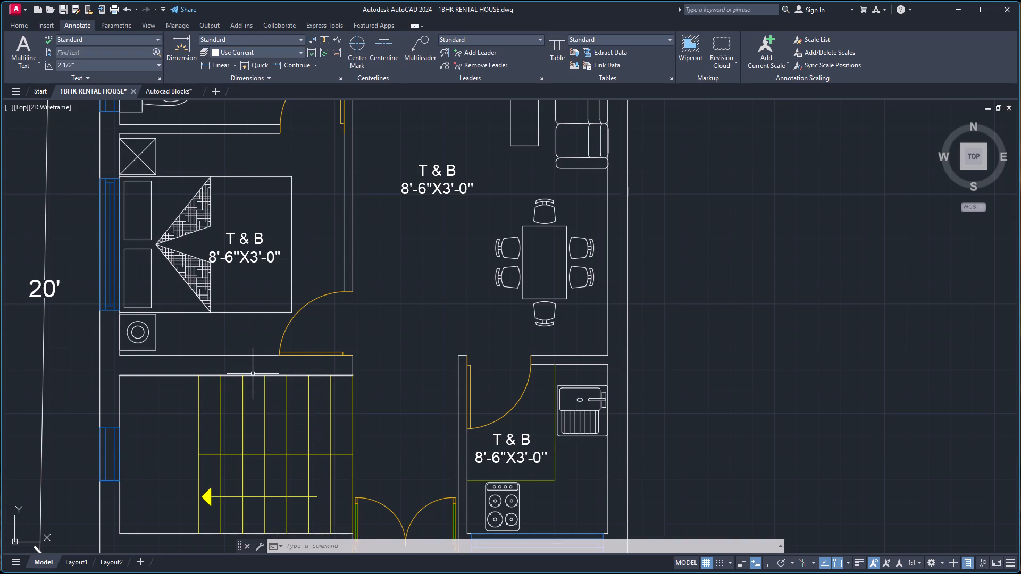
key("Escape")
Replace the bedroom label's text with "M. BED ROOM" and "8'-6''X8'-5''" on a new line below it.
double_click(241, 254)
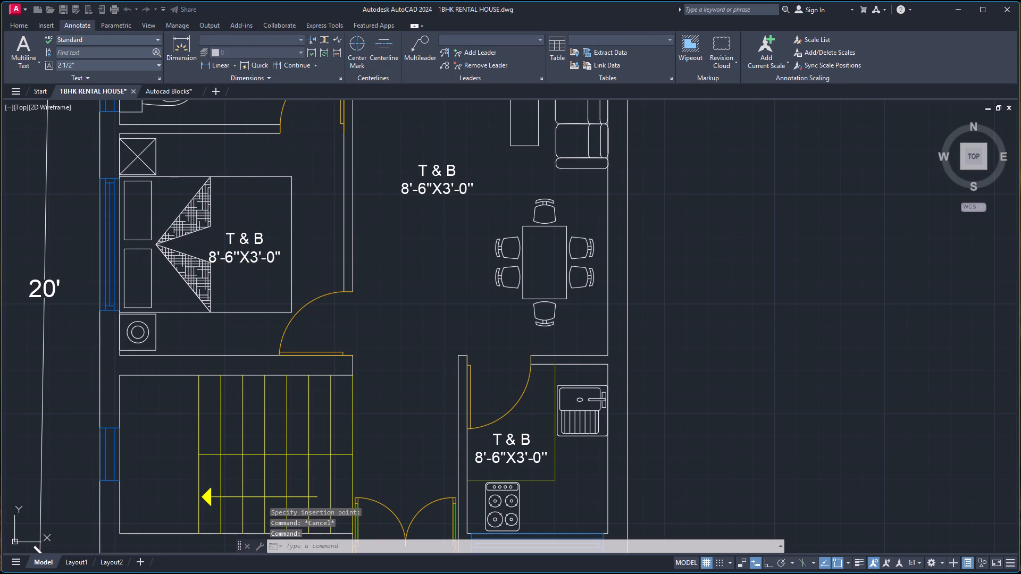
key("ctrl+a")
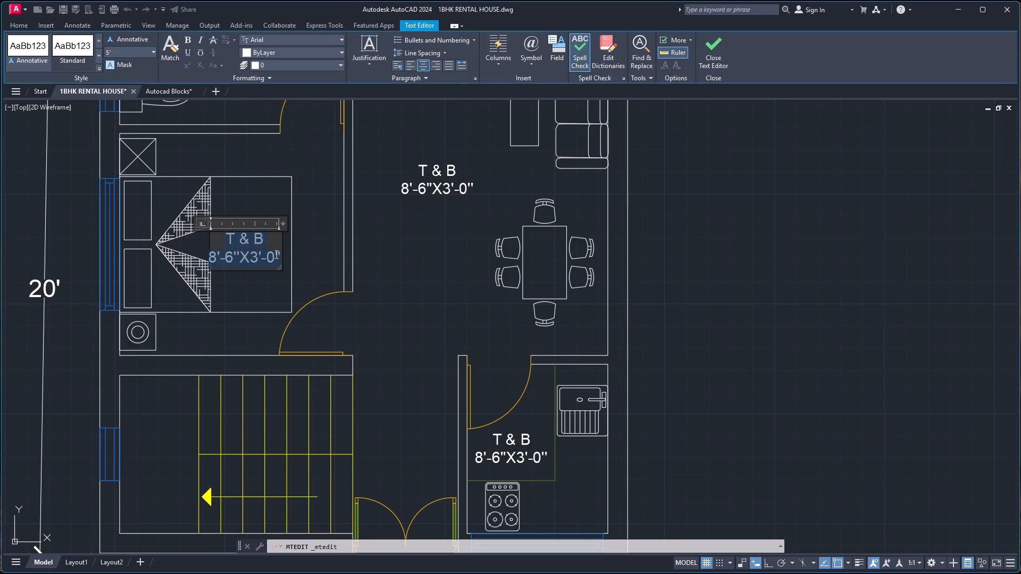
key("m")
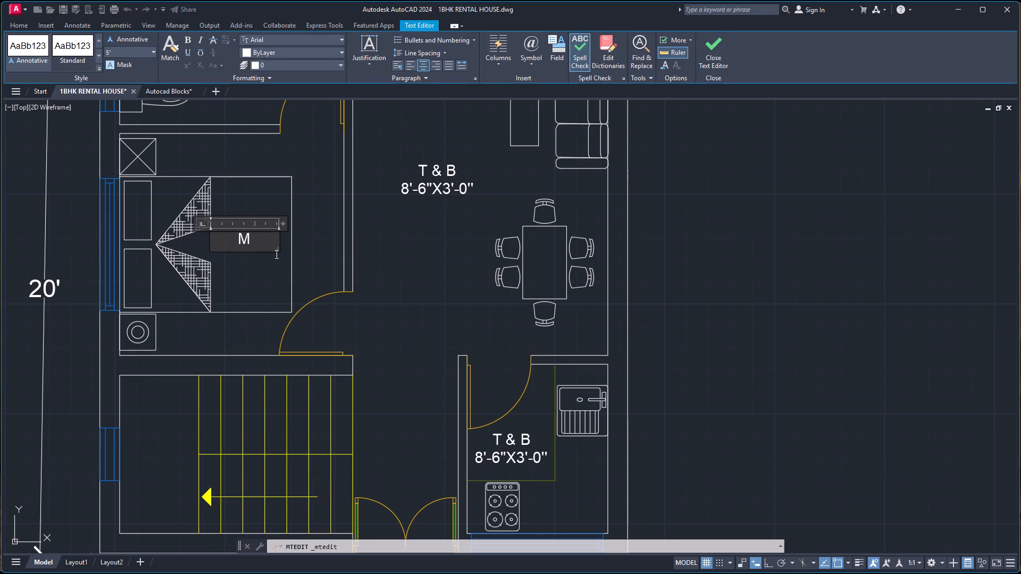
type(". BED ROOM")
key("space")
key("BackSpace")
key("Return")
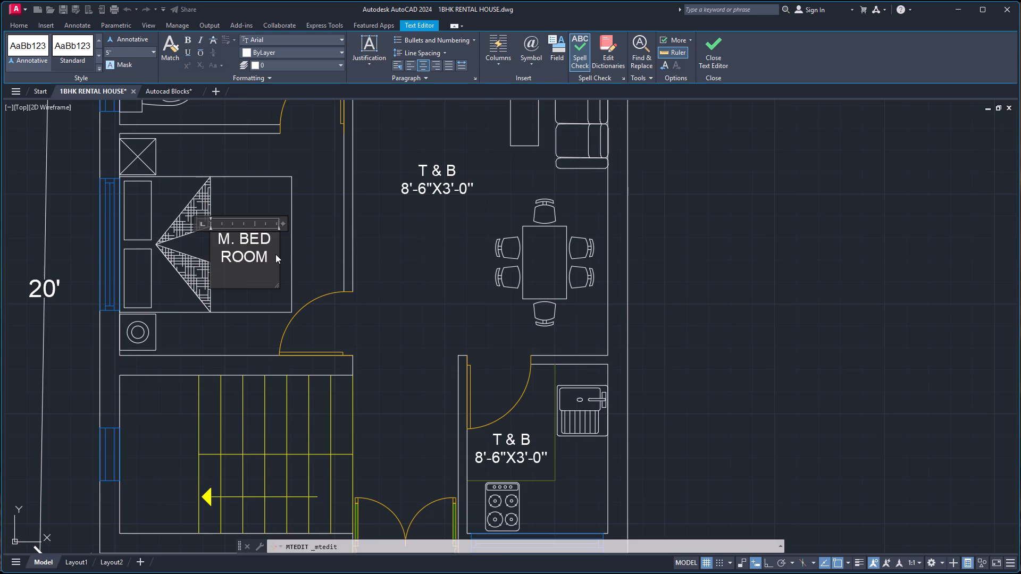
key("8")
key("semicolon")
key("BackSpace")
type("'-")
type("6''")
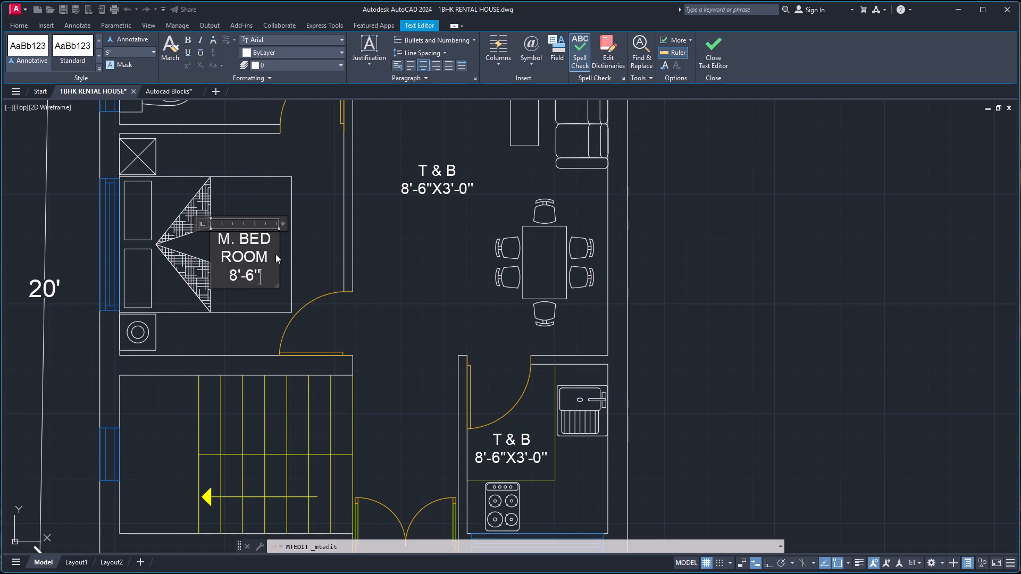
key("x")
type("8'-")
type("5''")
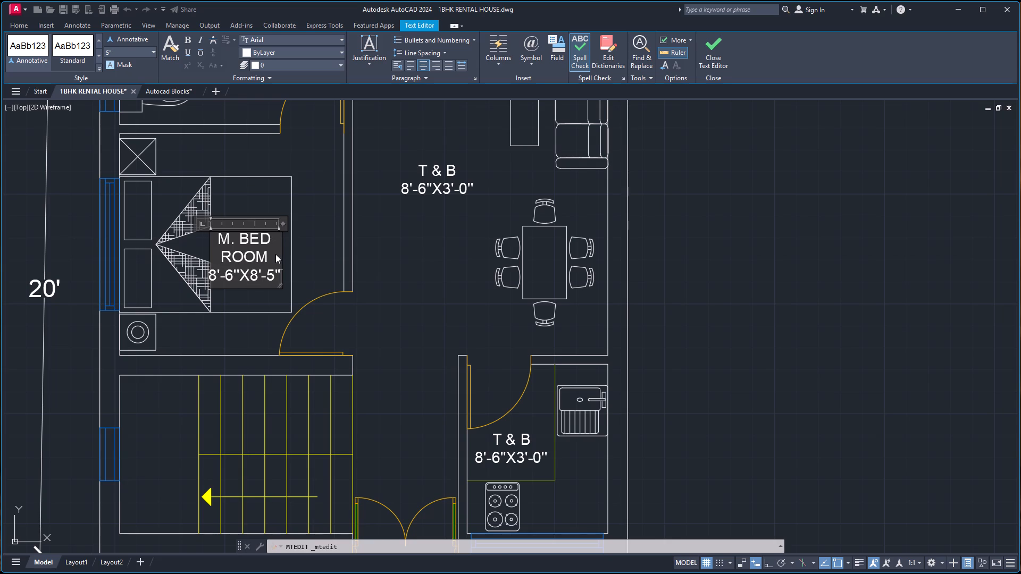
Widen the bedroom label's text box so that "M. BED ROOM" fits on a single line.
left_click_drag(279, 285, 311, 280)
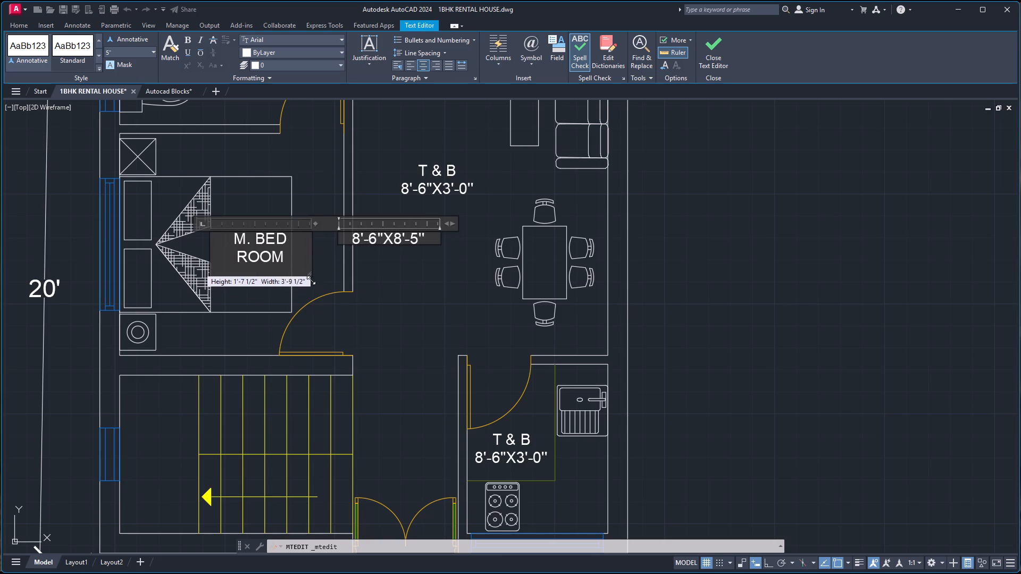
left_click_drag(311, 280, 321, 274)
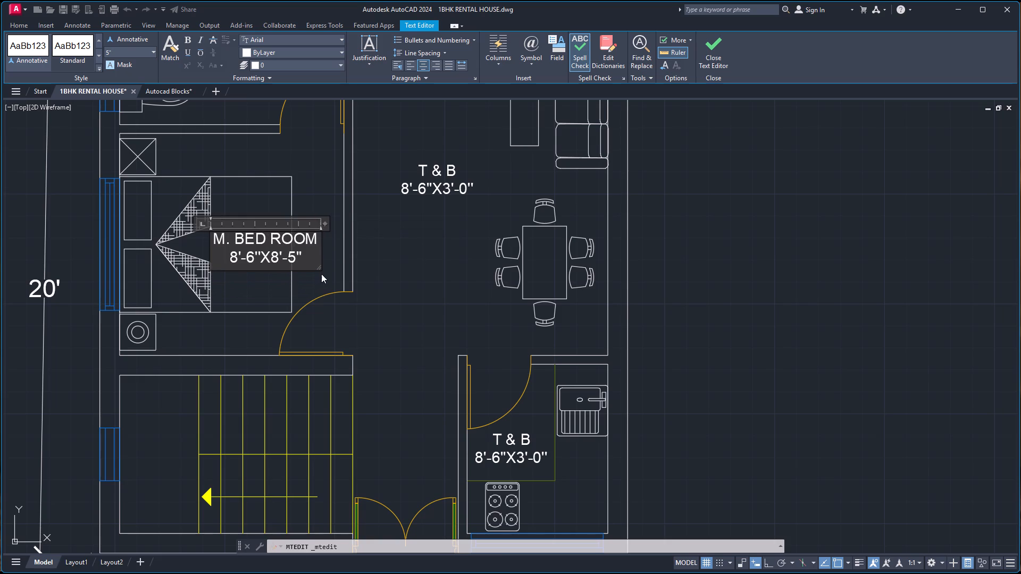
left_click(394, 249)
Move the bedroom label off the bed into the free space between the bed and the bathroom wall.
left_click(262, 240)
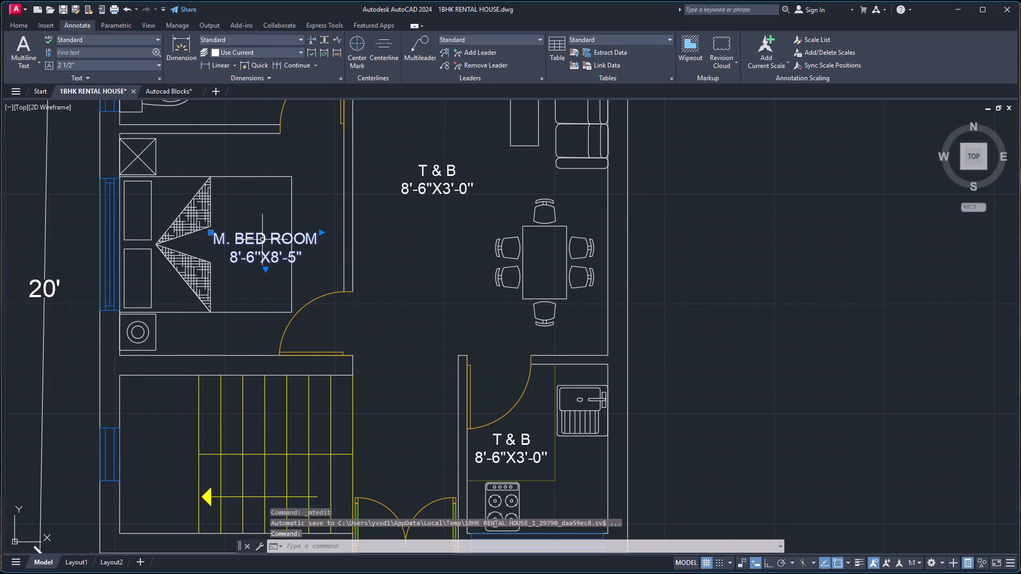
left_click(209, 231)
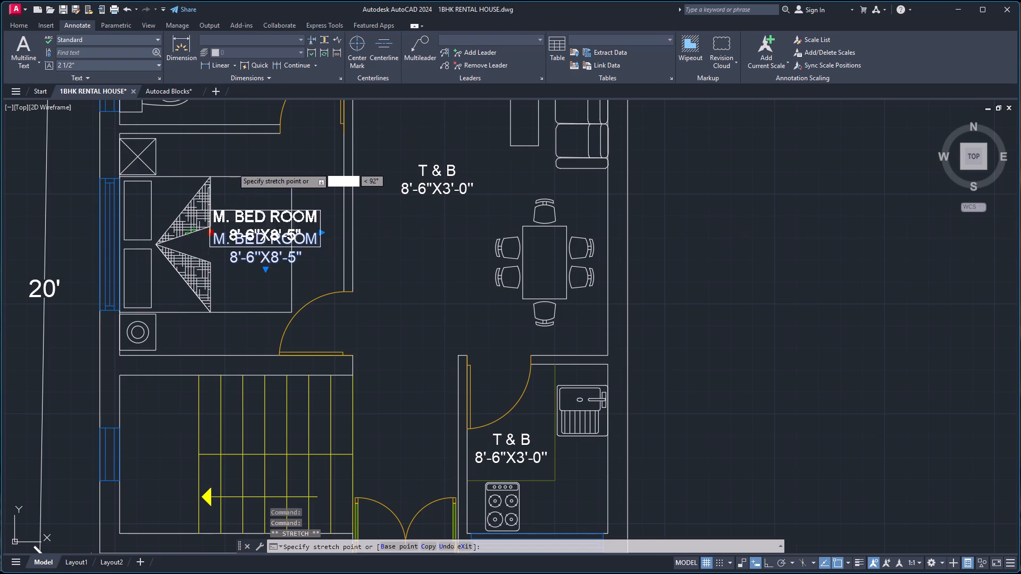
left_click(237, 139)
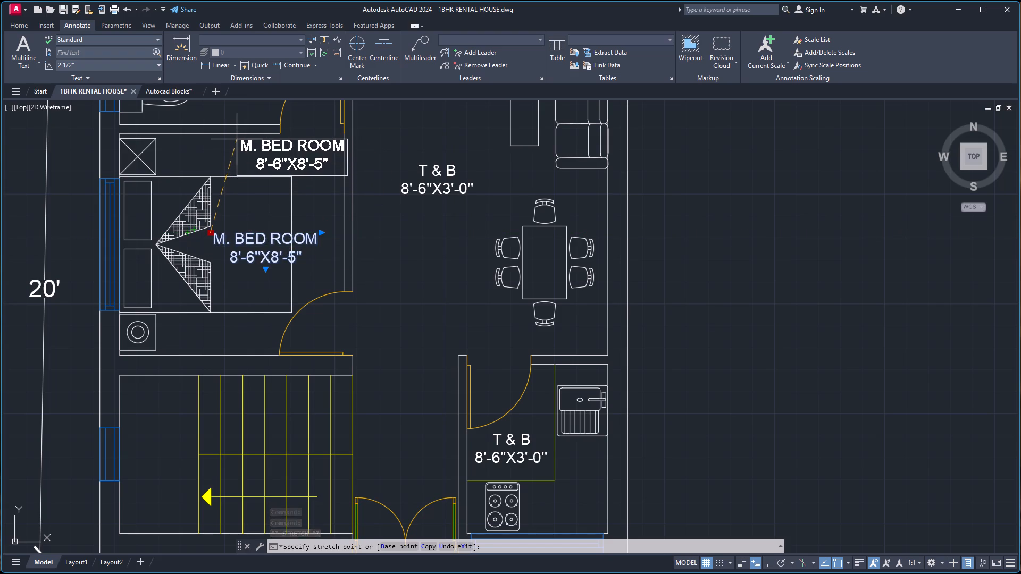
key("Escape")
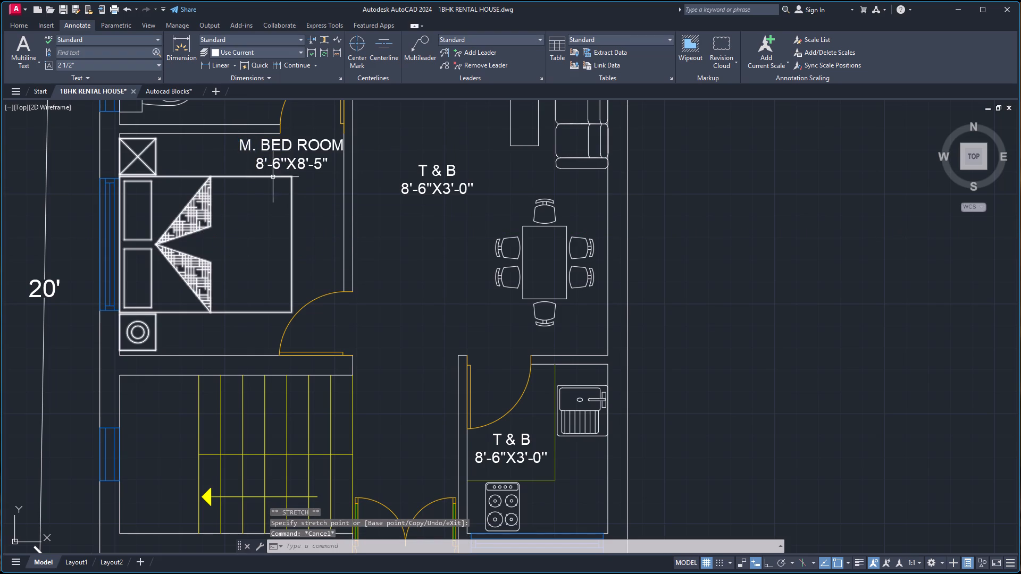
Replace the hall label's text with "HALL & DINING" and widen its text box so the name fits on one line.
double_click(438, 173)
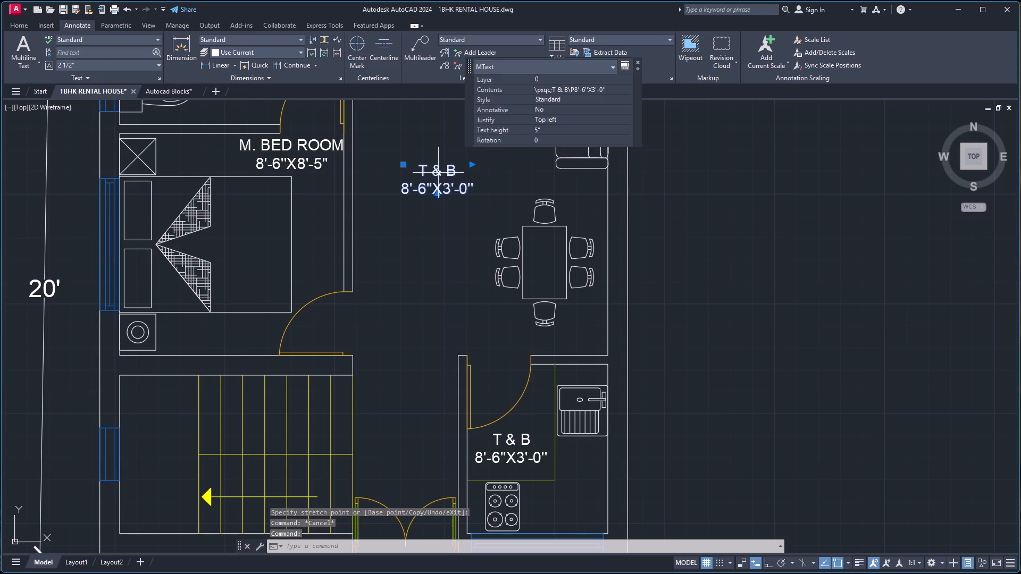
key("ctrl+a")
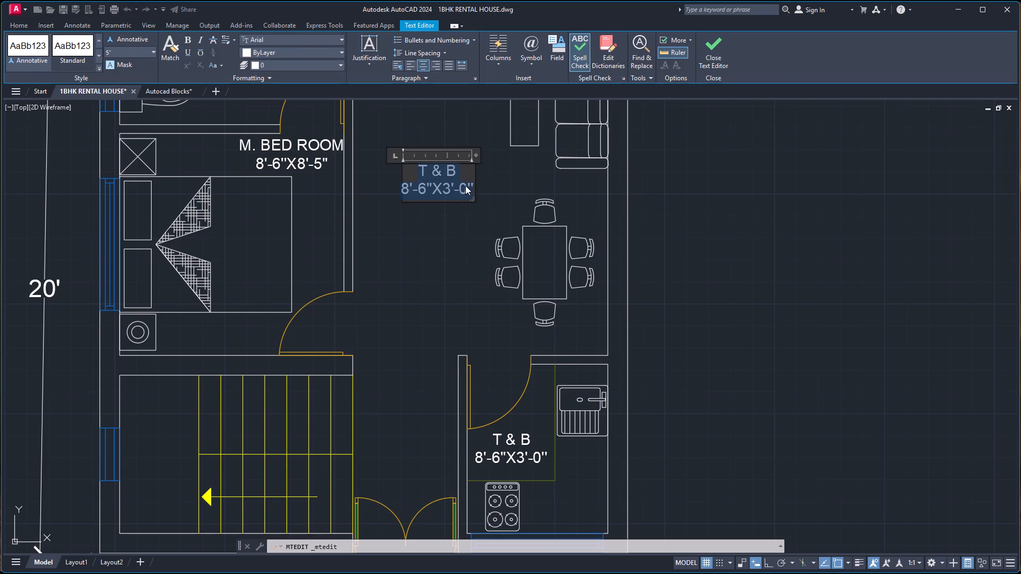
type("HALL")
key("space")
type("& DU")
key("BackSpace")
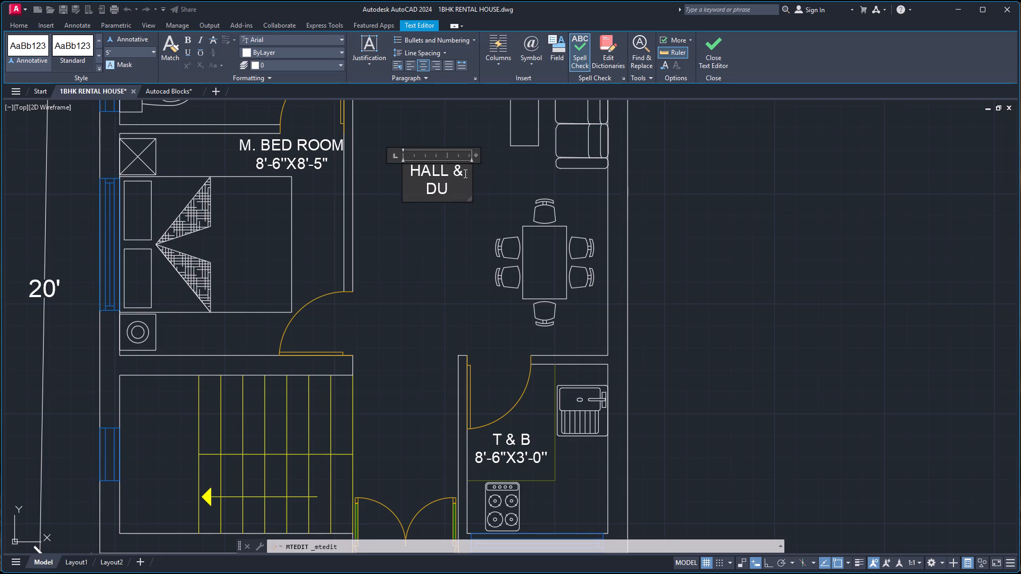
key("i")
type("NING")
key("Return")
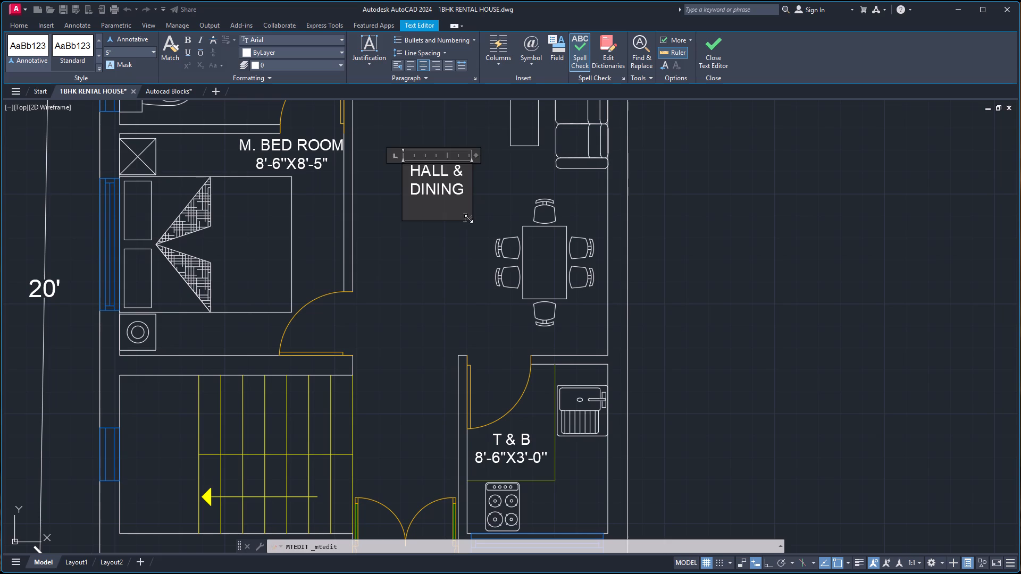
left_click_drag(467, 218, 512, 210)
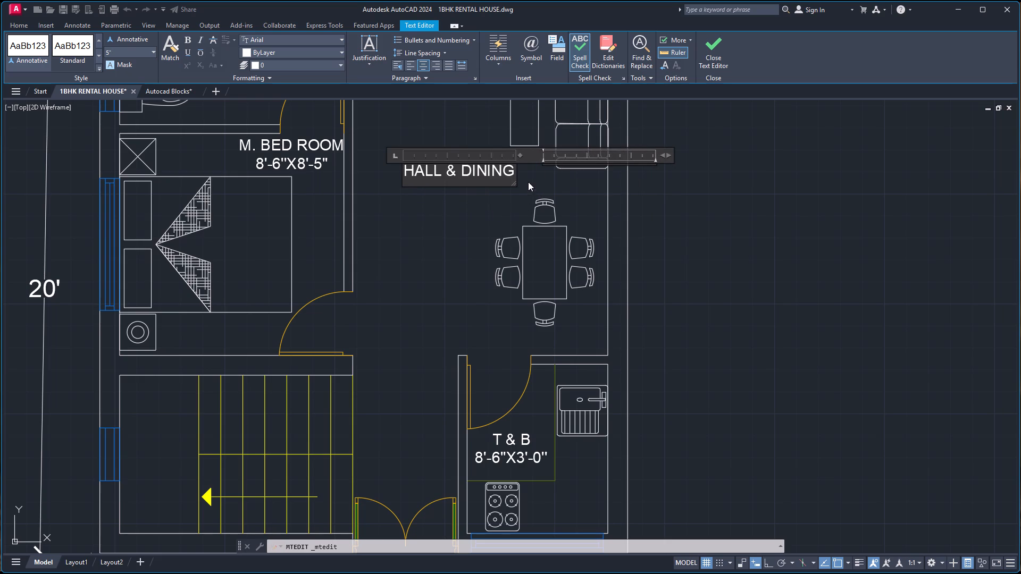
left_click_drag(513, 185, 522, 198)
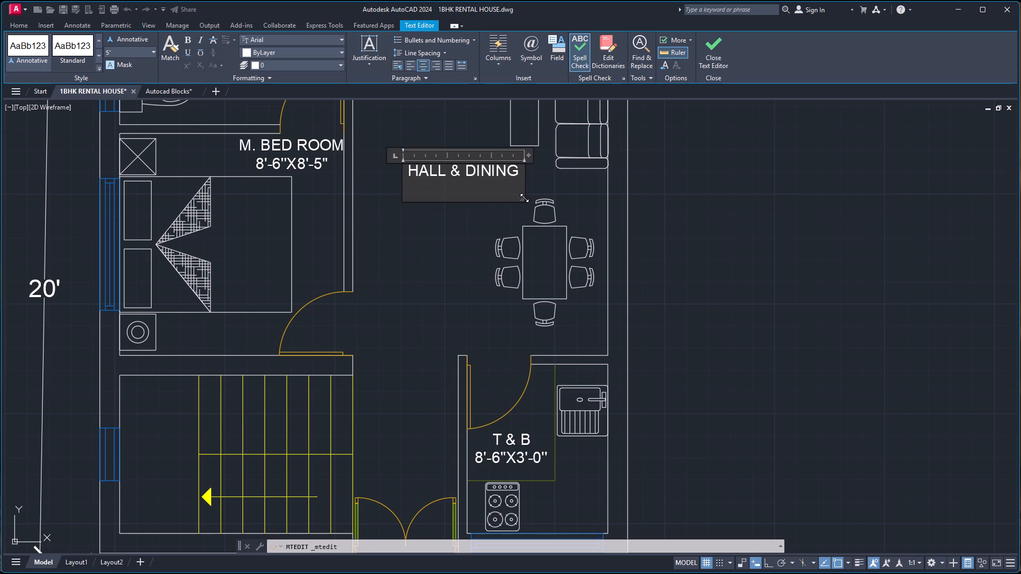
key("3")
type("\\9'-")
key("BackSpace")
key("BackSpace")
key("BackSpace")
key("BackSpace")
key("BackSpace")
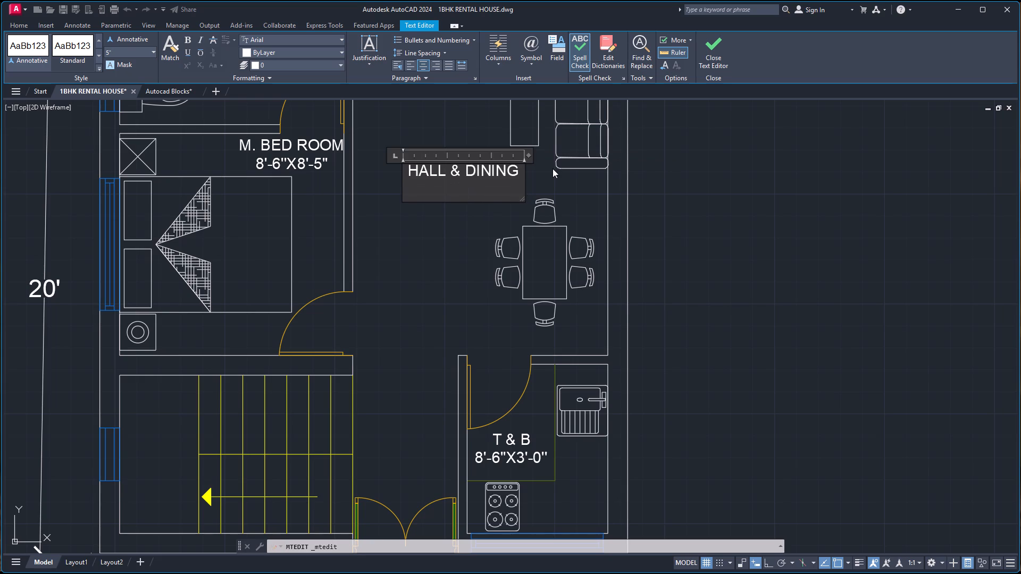
Enter the size "9'-8''X11'-9''" on the second line of the hall and dining label.
type("9'-")
key("8")
type("''")
key("x")
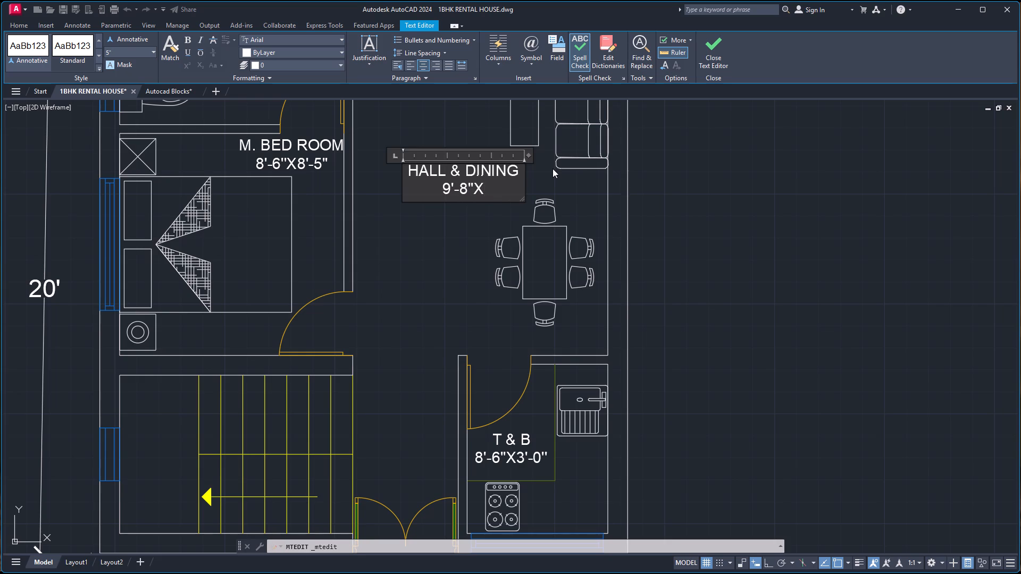
type("11")
type("'-9''")
left_click(421, 297)
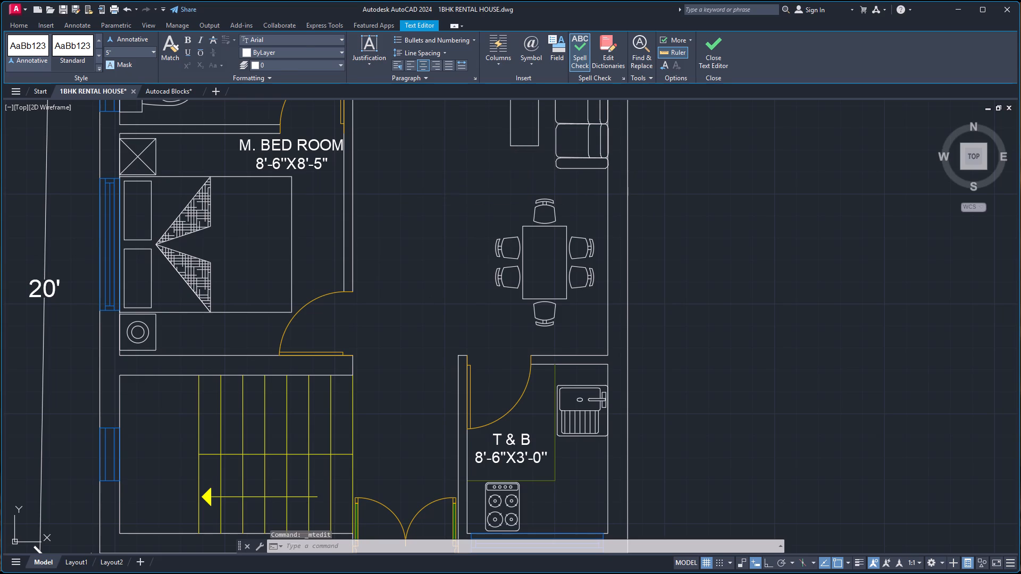
Replace the copied label's text in the kitchen with "KITCHEN" and the size "5'-4''X6'-5''" on the second line.
double_click(510, 456)
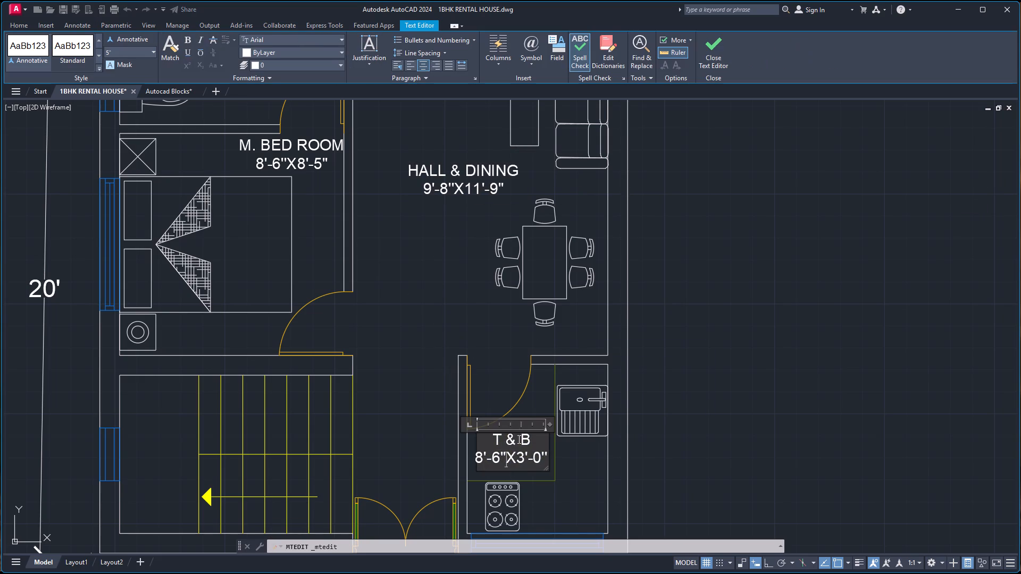
key("ctrl+a")
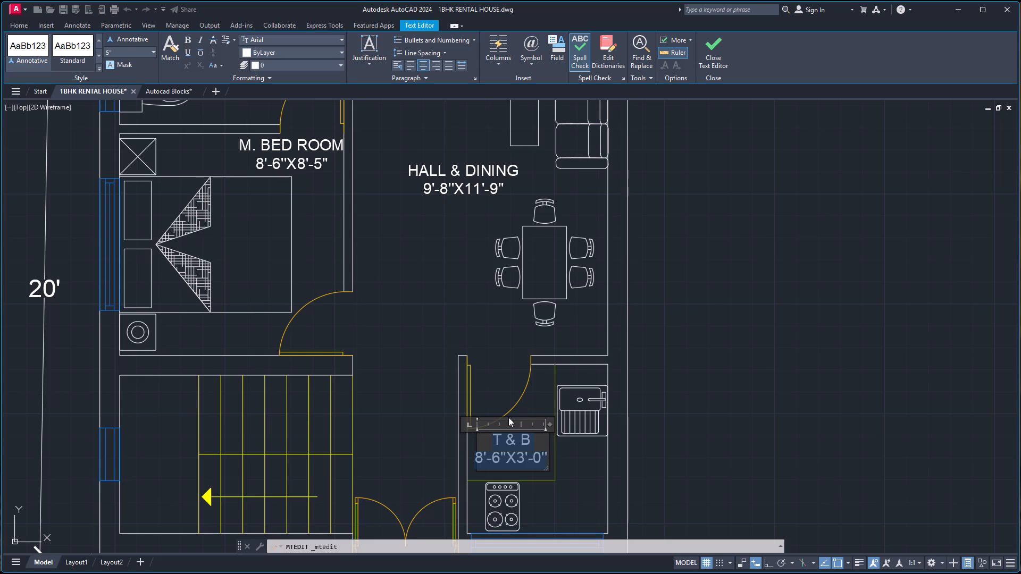
type("KI")
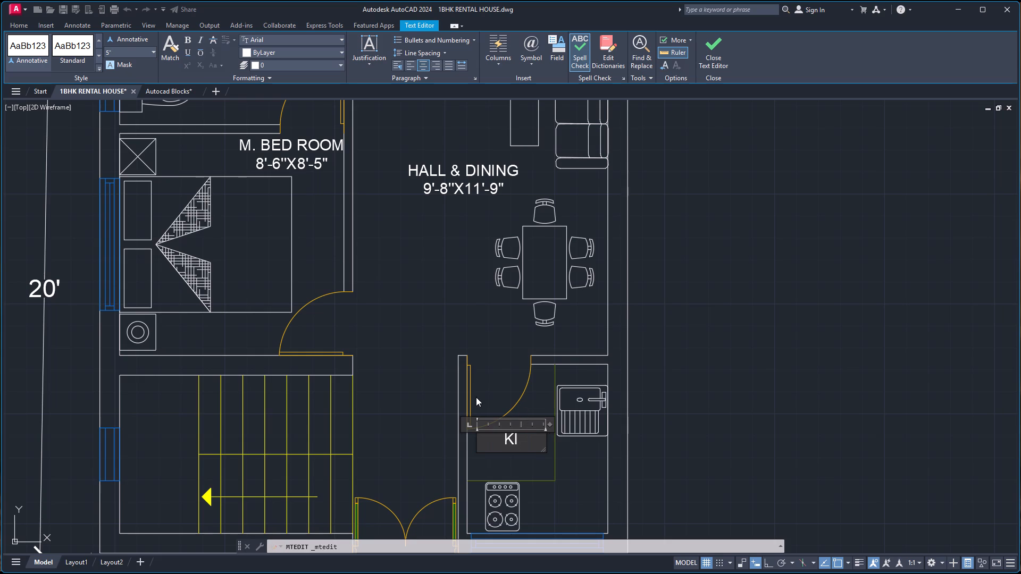
type("TCHEN")
key("Return")
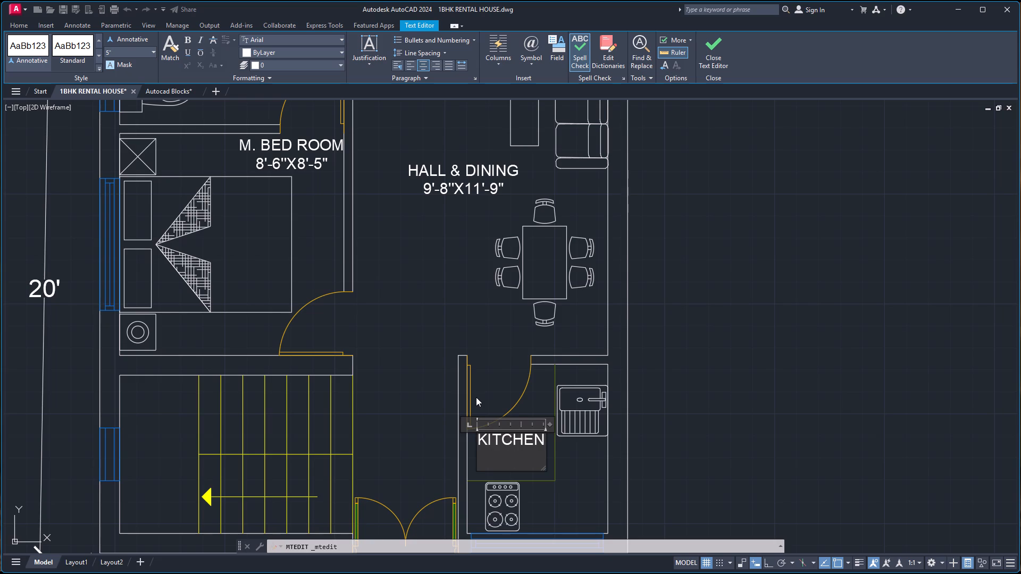
type("5'")
type("-4''X")
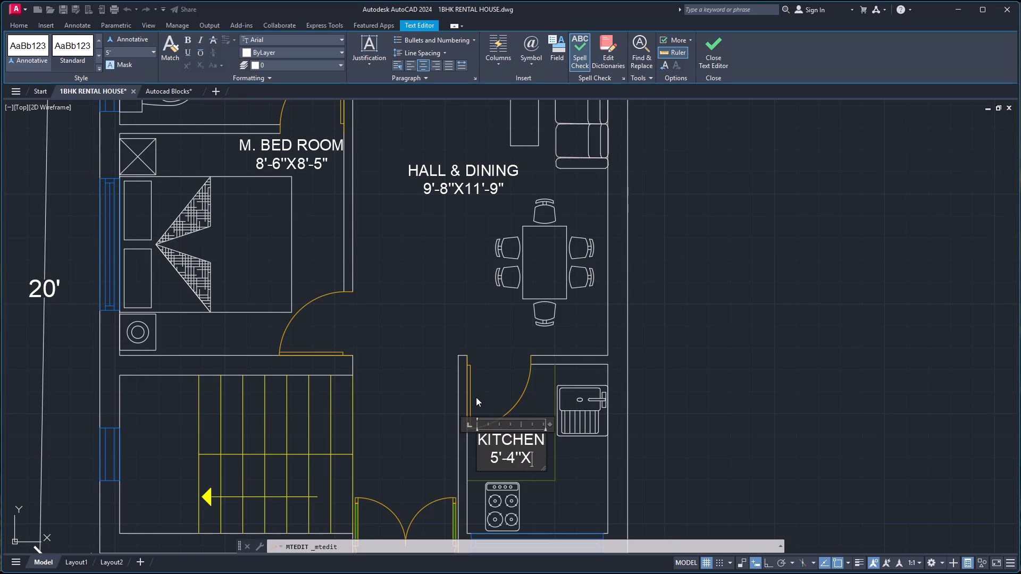
key("6")
key("apostrophe")
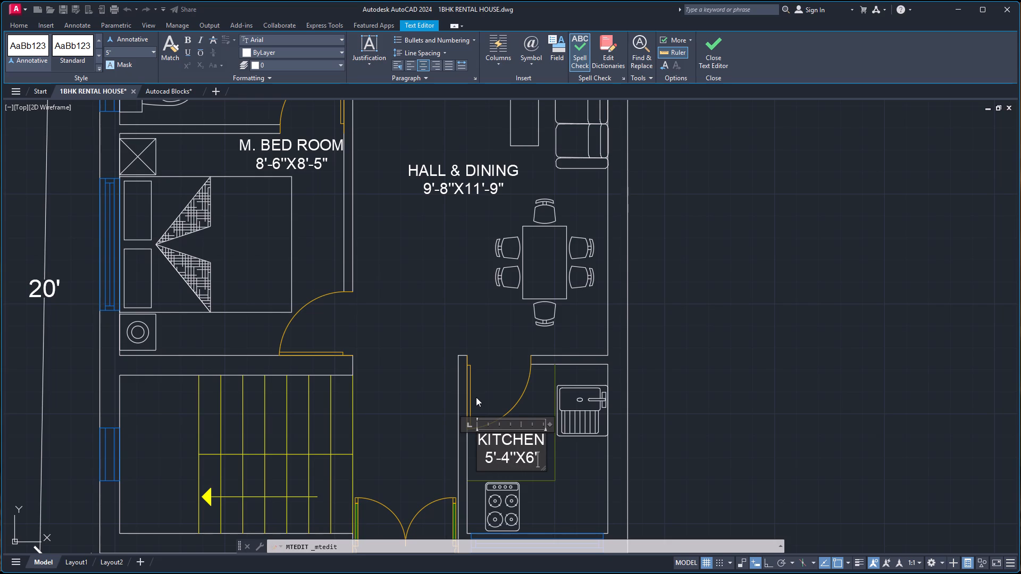
type("-5''")
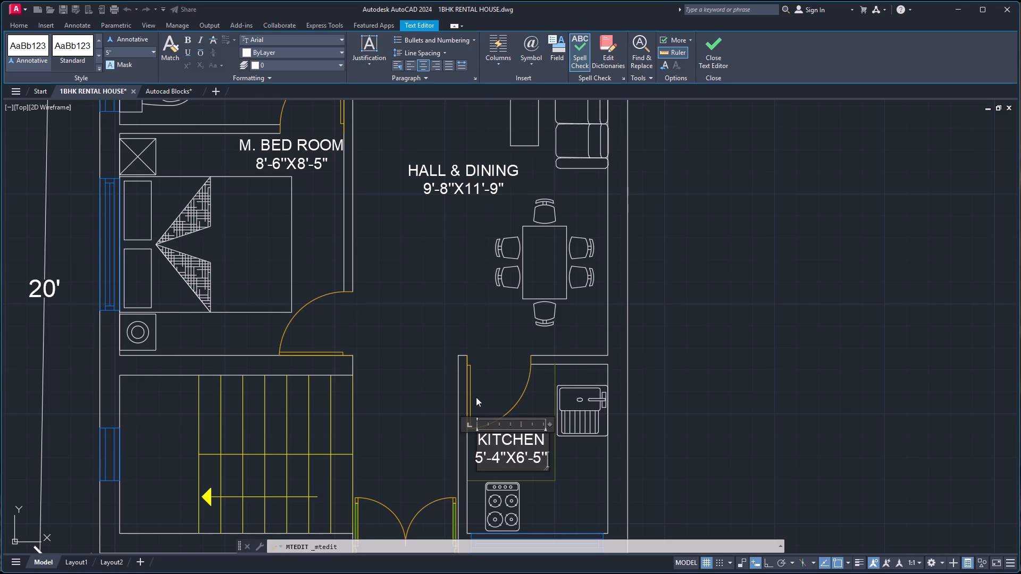
left_click(734, 461)
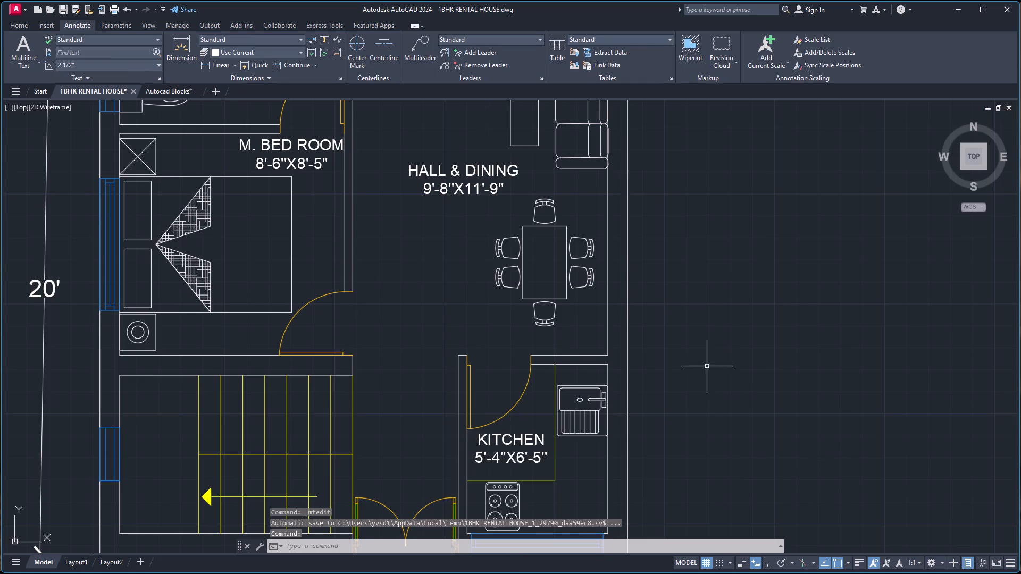
Paste a copy of the bathroom label at the tail of the staircase arrow and replace its text with "UP".
scroll(702, 366, "down", 3)
scroll(707, 364, "up", 2)
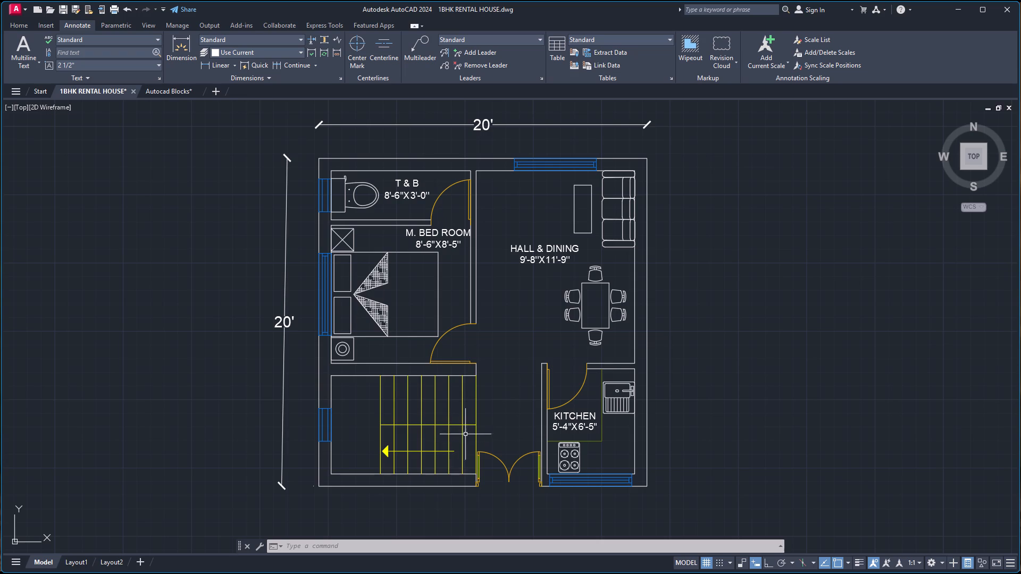
key("ctrl+v")
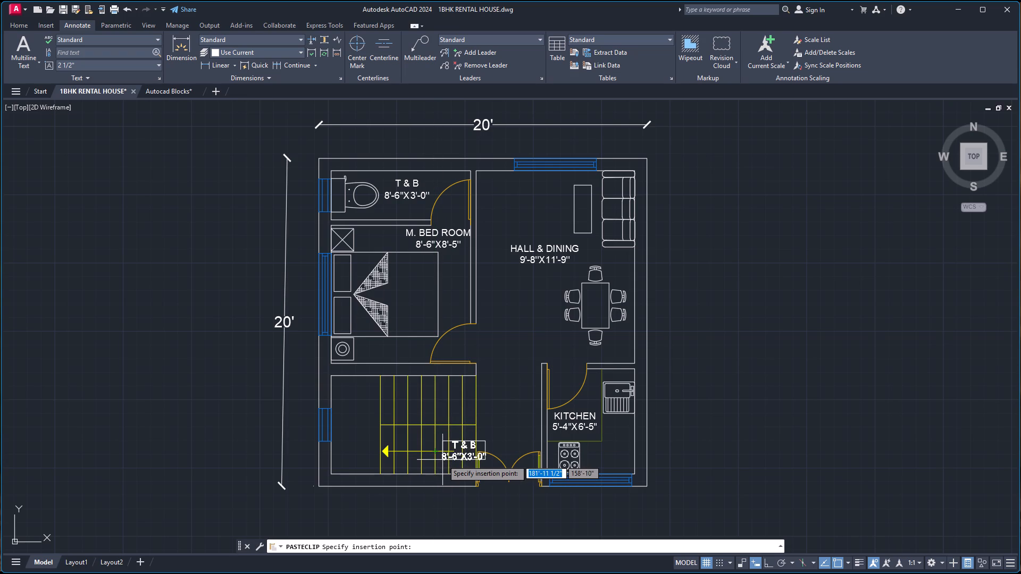
left_click(442, 460)
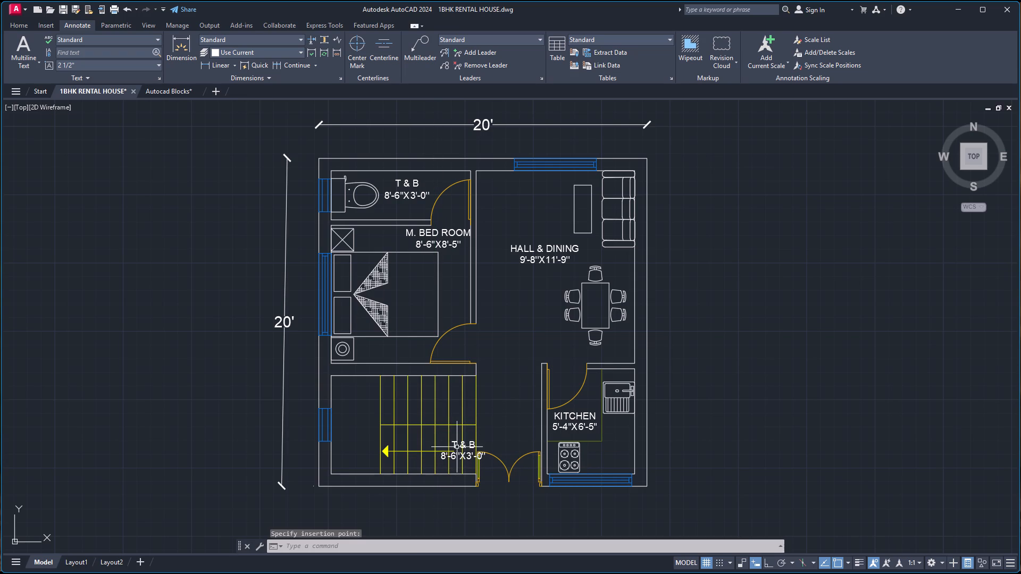
double_click(455, 444)
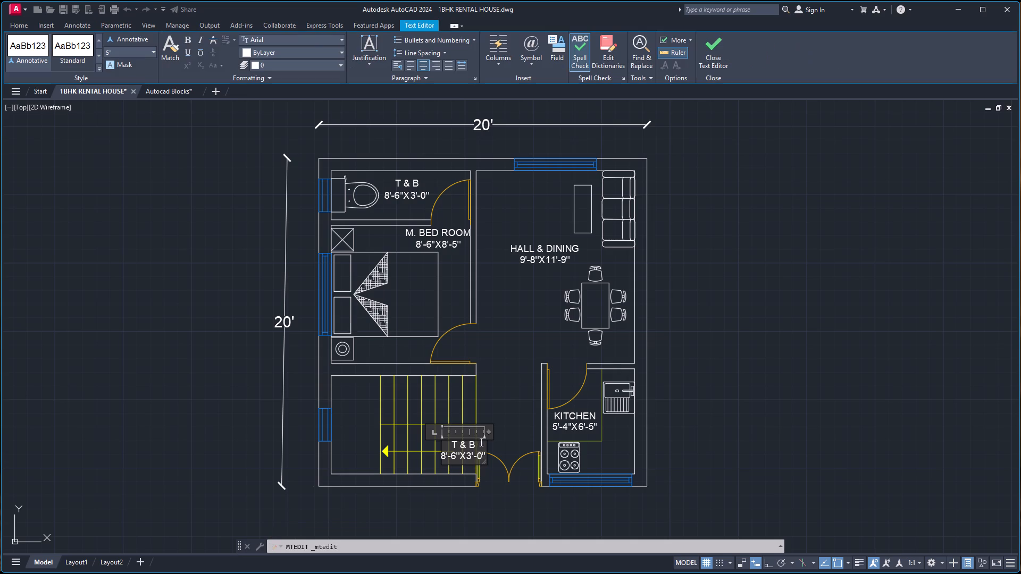
key("ctrl+a")
type("UP")
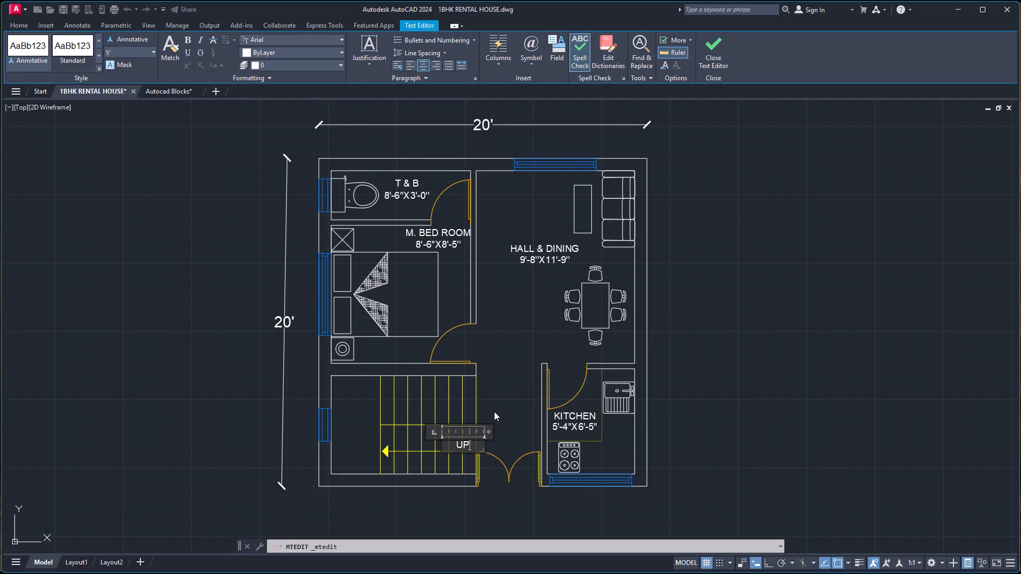
left_click(492, 411)
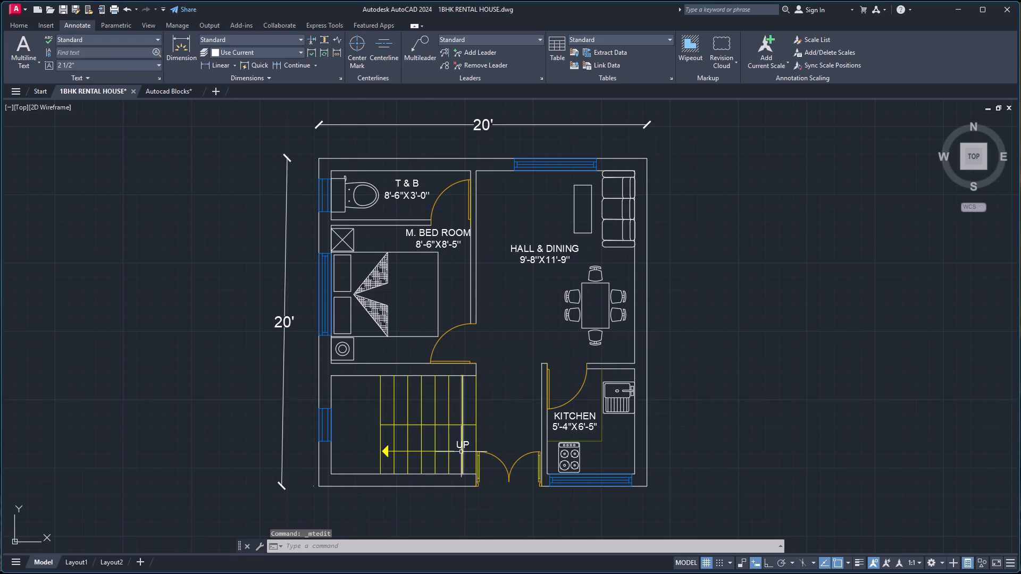
Shift the "UP" label slightly along the stairs so it sits inside the staircase above the arrow's tail.
left_click(459, 446)
left_click(441, 444)
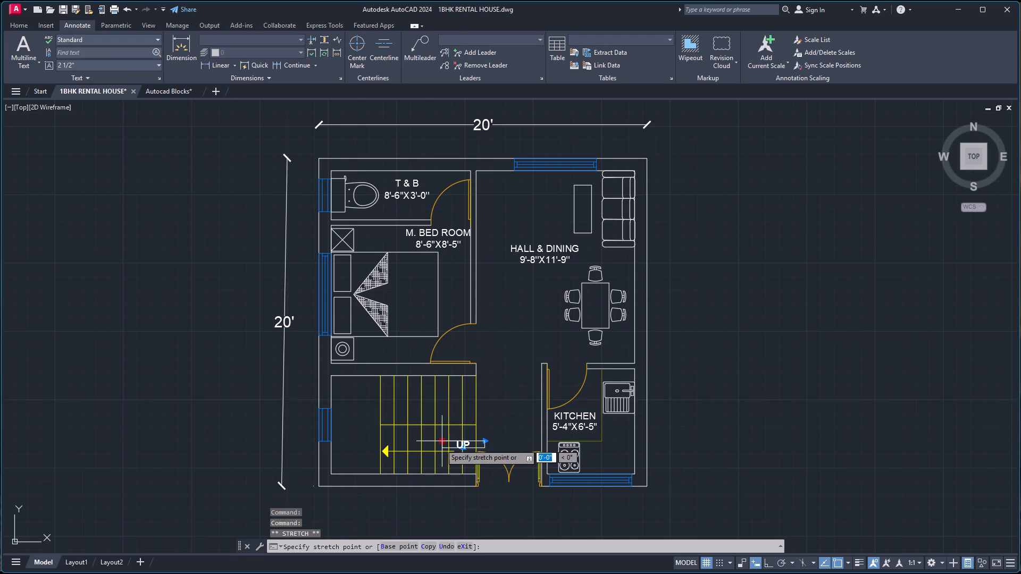
left_click(436, 444)
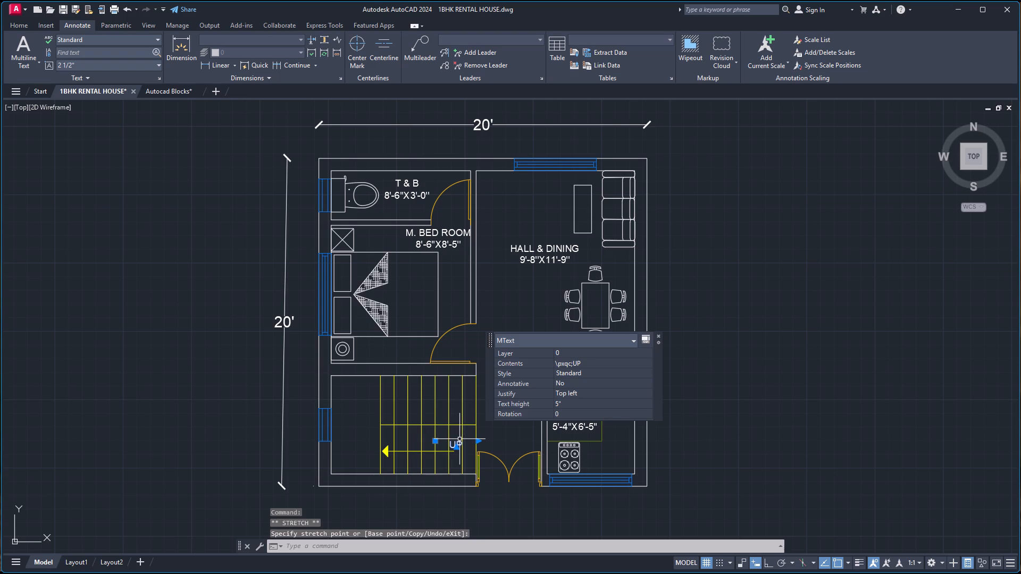
key("Escape")
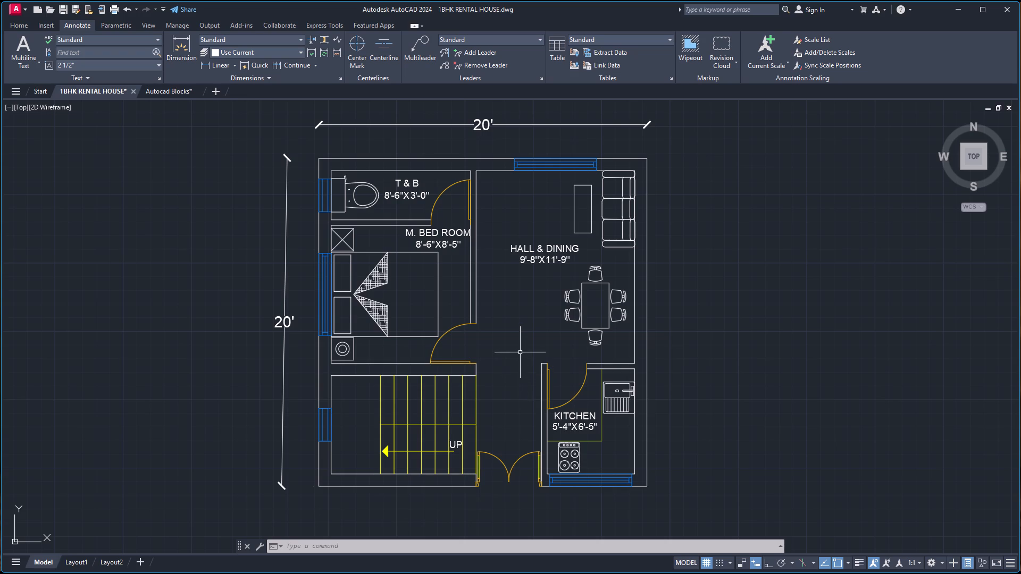
Paste copies of the bathroom label just outside the double entrance door and just outside the kitchen window.
scroll(521, 352, "down", 2)
scroll(505, 454, "up", 2)
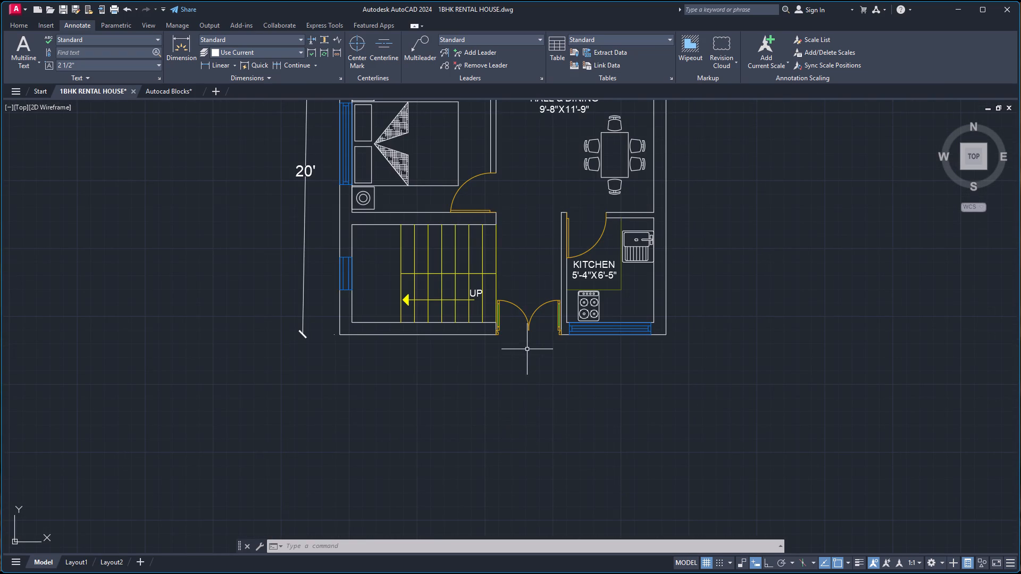
scroll(527, 349, "down", 1)
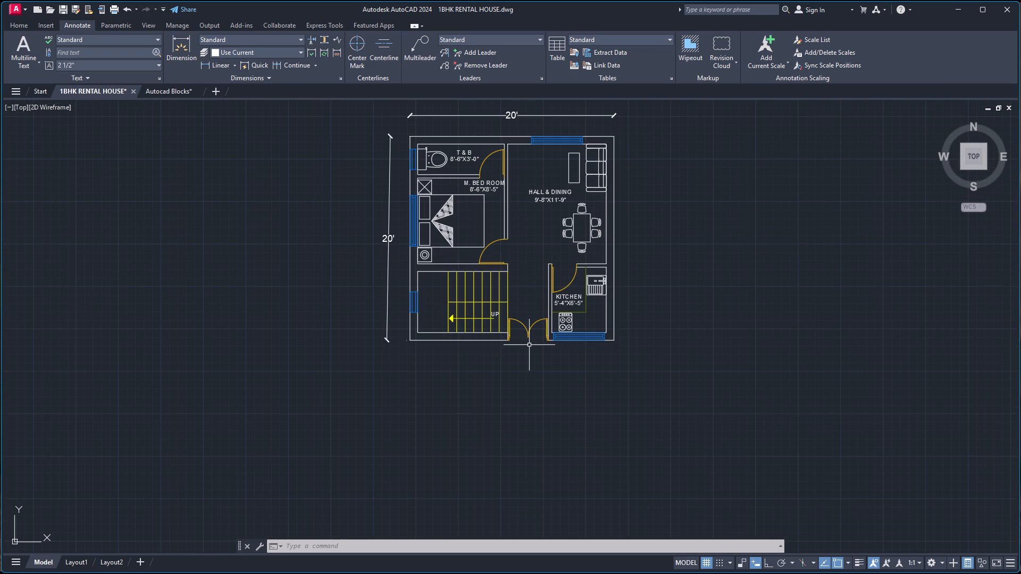
left_click(528, 345)
left_click(530, 345)
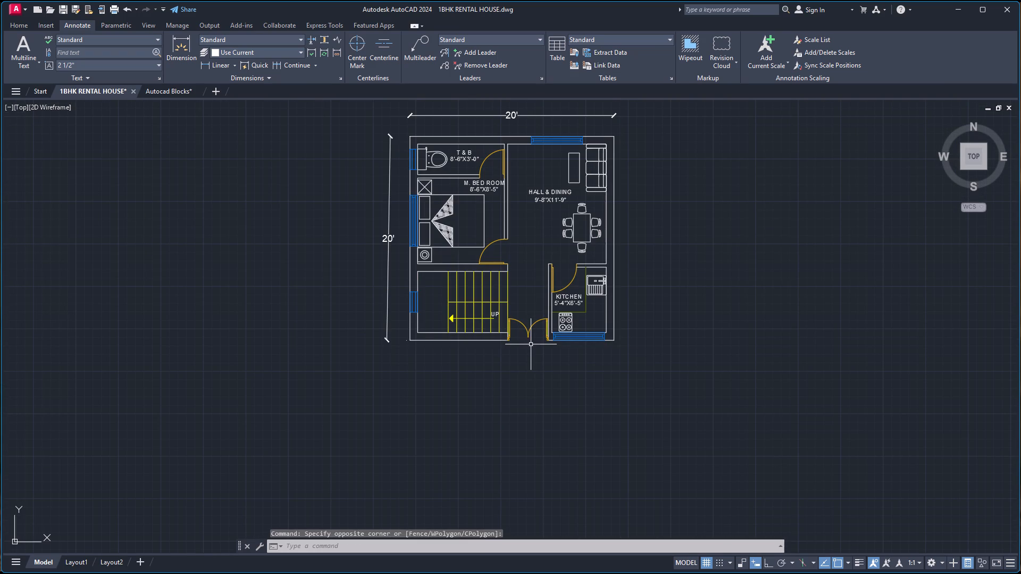
key("ctrl+v")
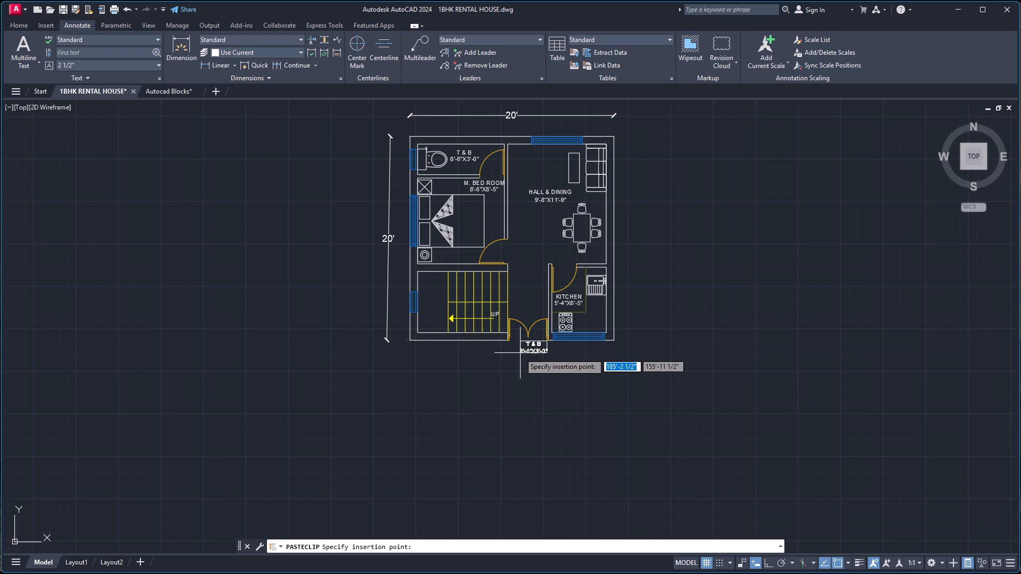
left_click(519, 353)
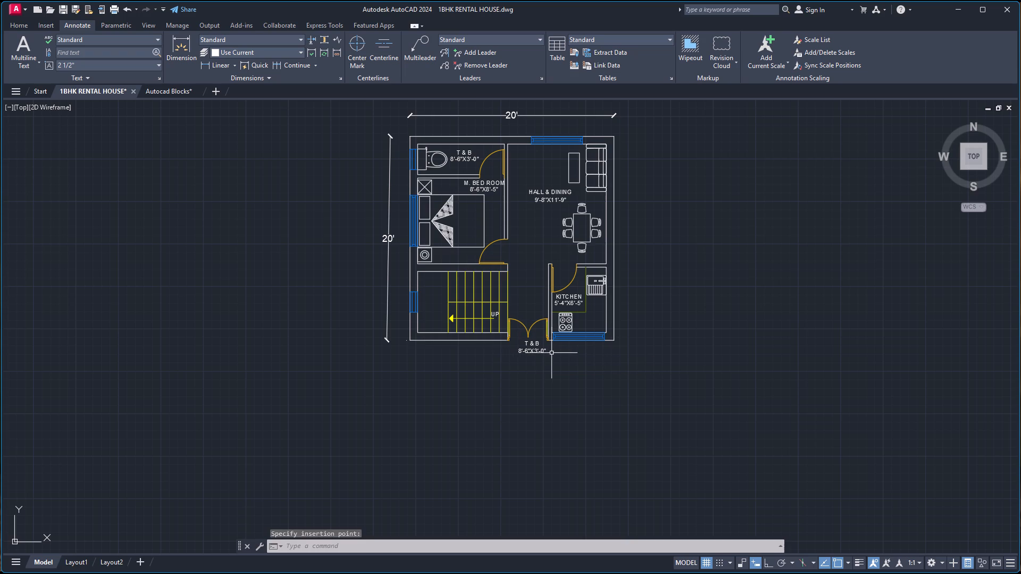
key("ctrl+v")
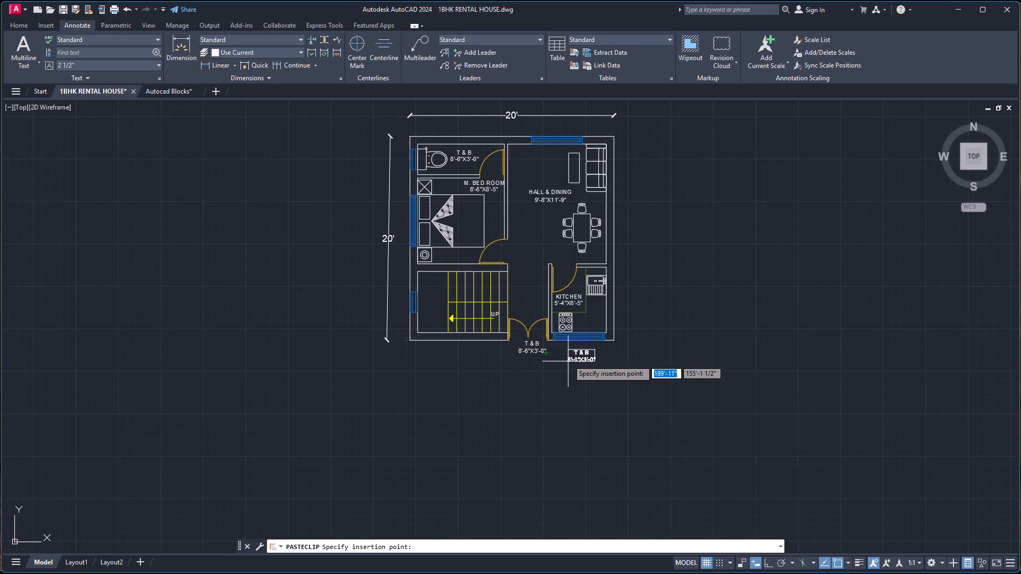
scroll(570, 367, "up", 4)
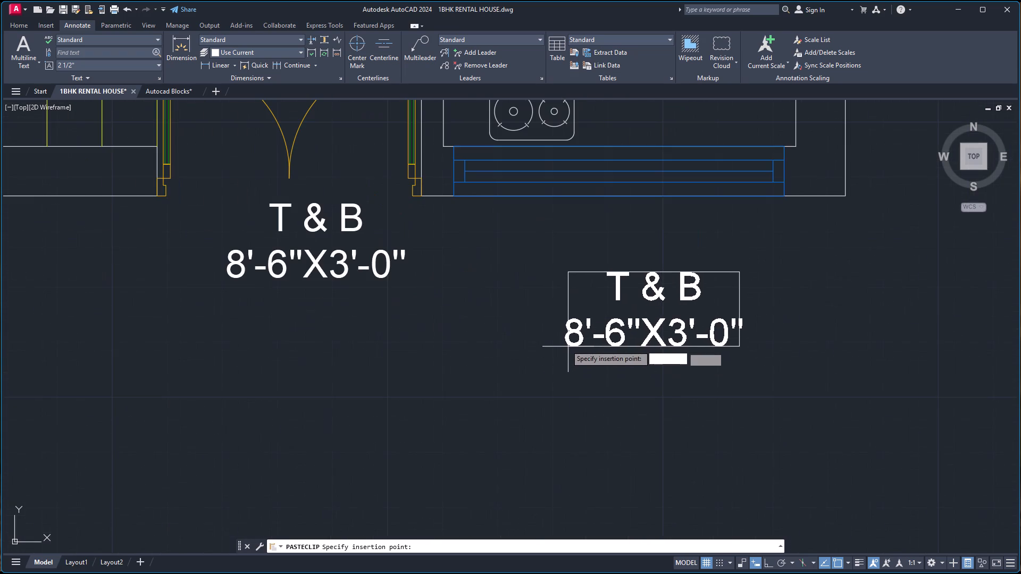
left_click(553, 280)
Paste a copy of the bathroom label just outside the hall window in the north wall.
key("ctrl+v")
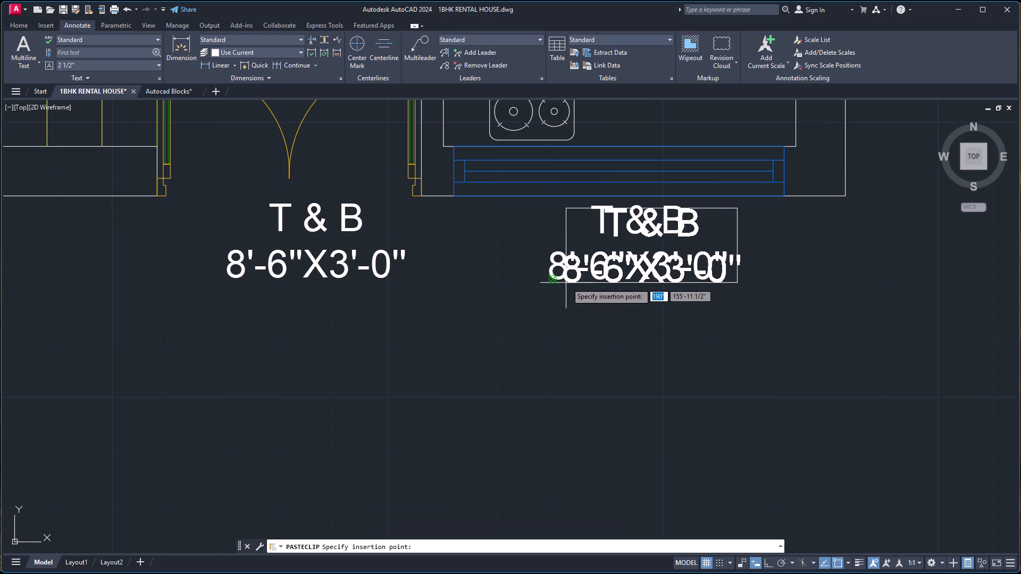
scroll(572, 283, "down", 6)
scroll(567, 223, "up", 3)
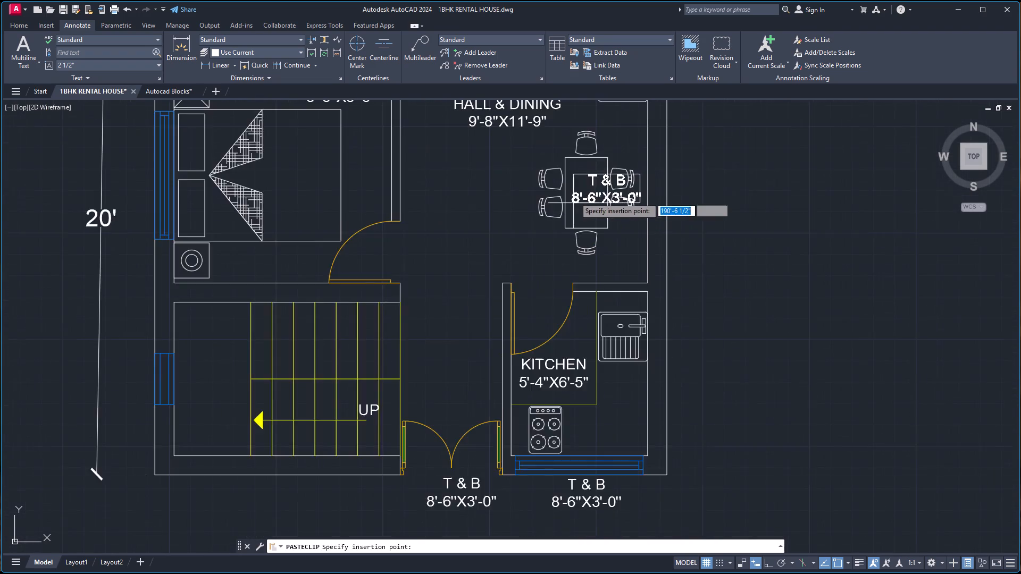
scroll(574, 184, "down", 4)
scroll(570, 154, "up", 4)
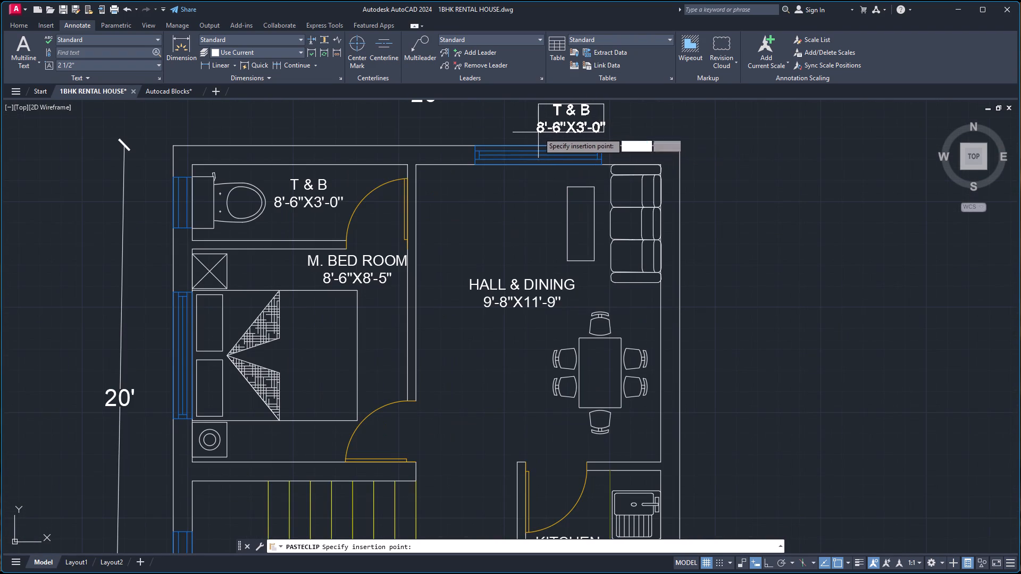
left_click(506, 140)
Paste copies of the bathroom label beside the bathroom, bedroom and staircase windows along the west outer wall.
key("ctrl+v")
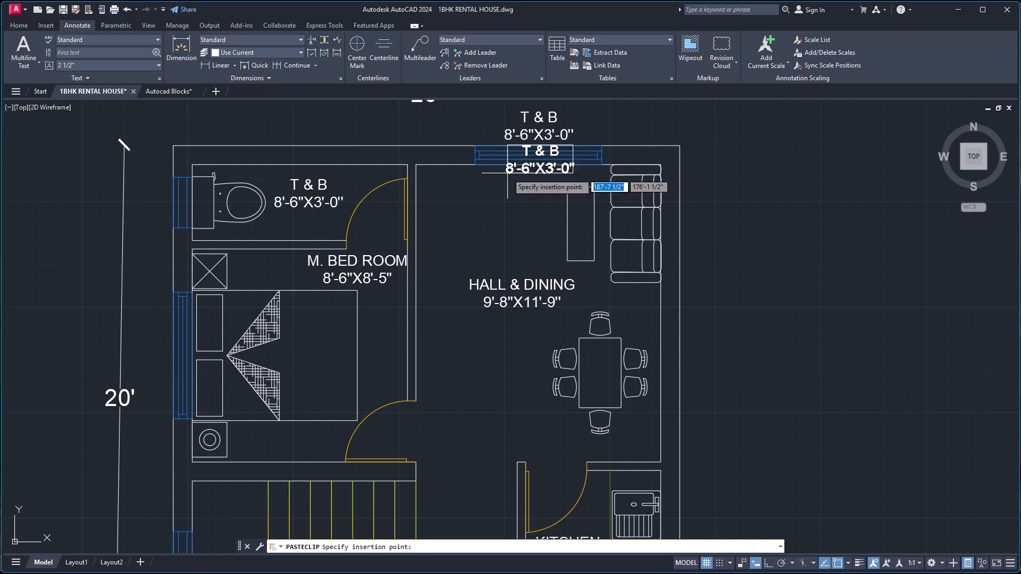
left_click(131, 226)
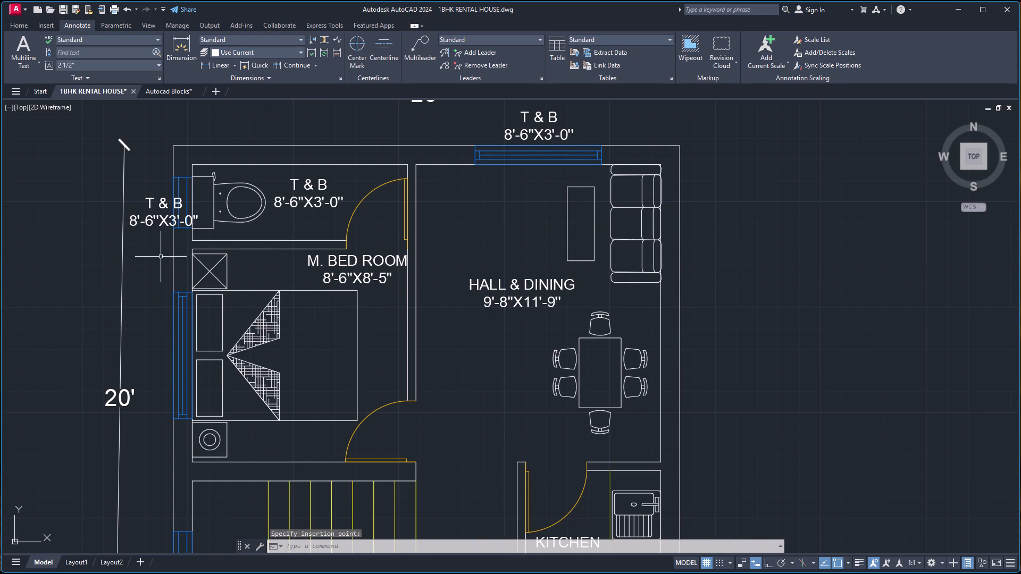
key("ctrl+v")
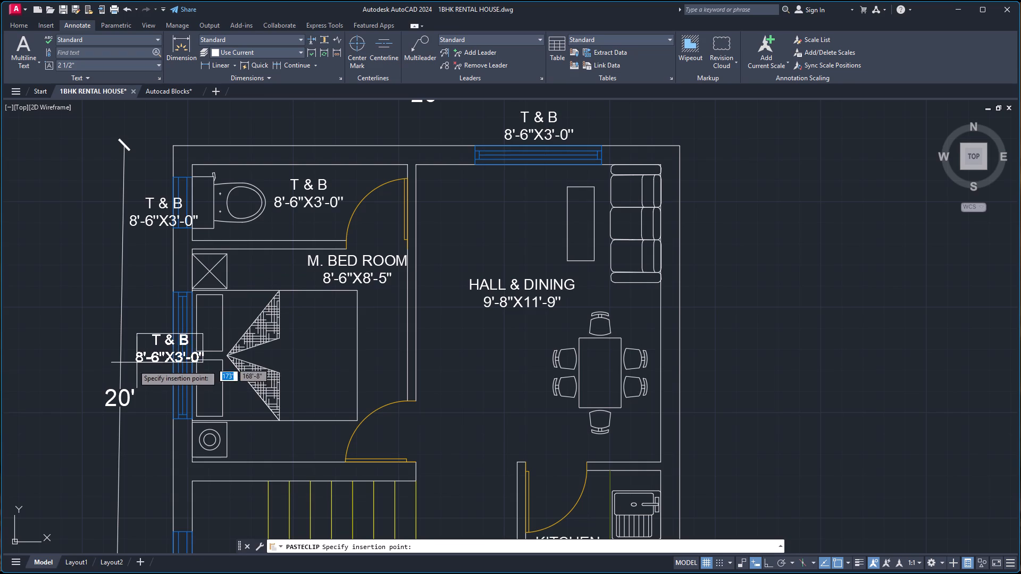
left_click(131, 362)
key("ctrl+v")
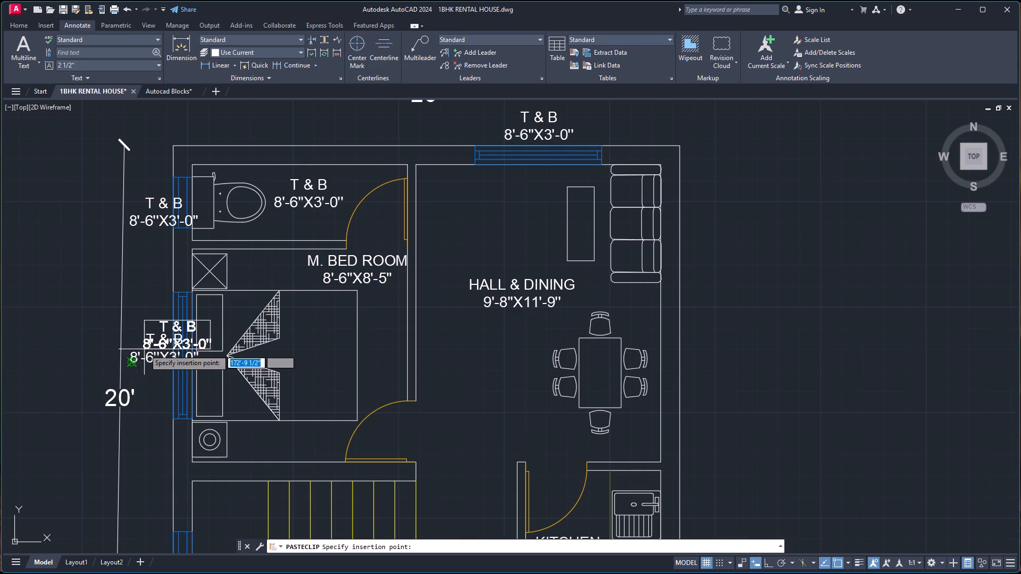
scroll(136, 372, "down", 2)
scroll(132, 430, "up", 2)
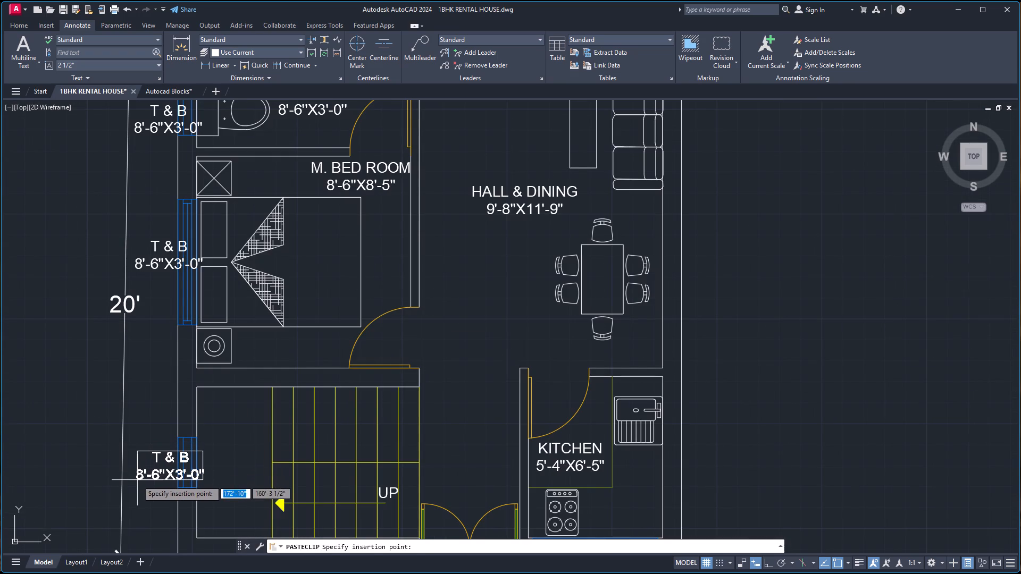
left_click(137, 480)
Paste another copy of the bathroom label below the plan, beneath the entrance door's label.
scroll(266, 403, "down", 4)
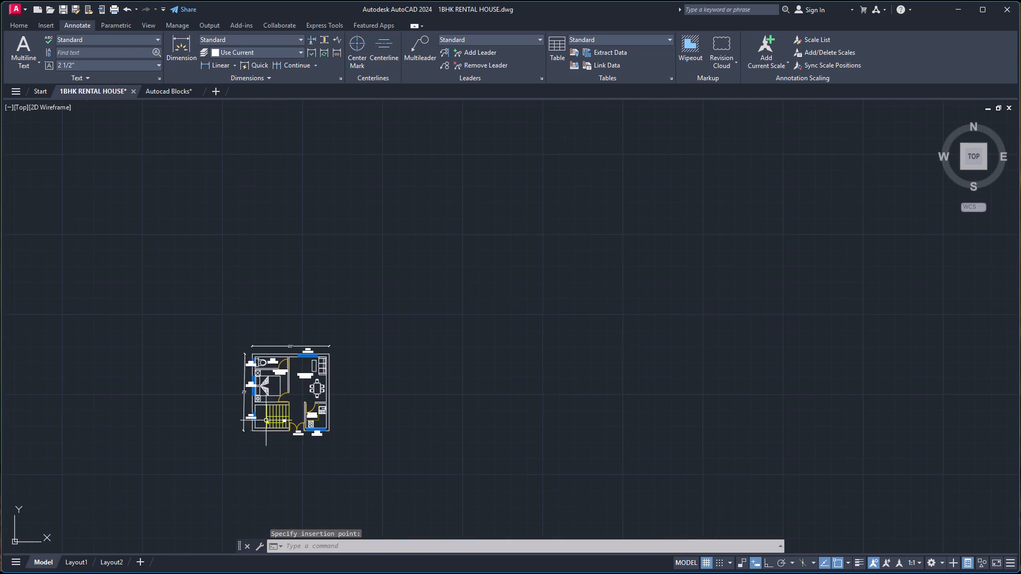
scroll(285, 444, "up", 3)
key("ctrl+v")
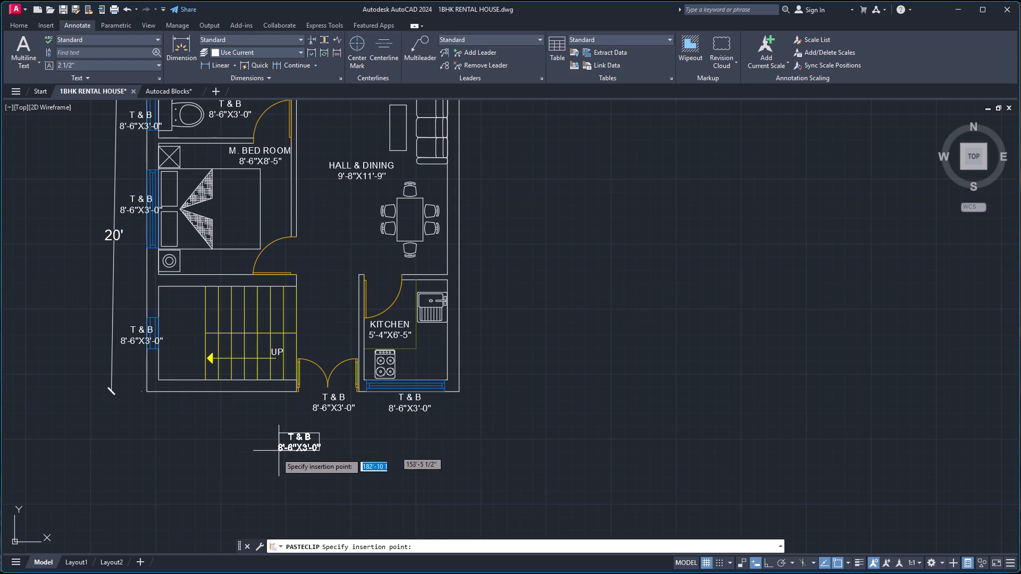
left_click(301, 448)
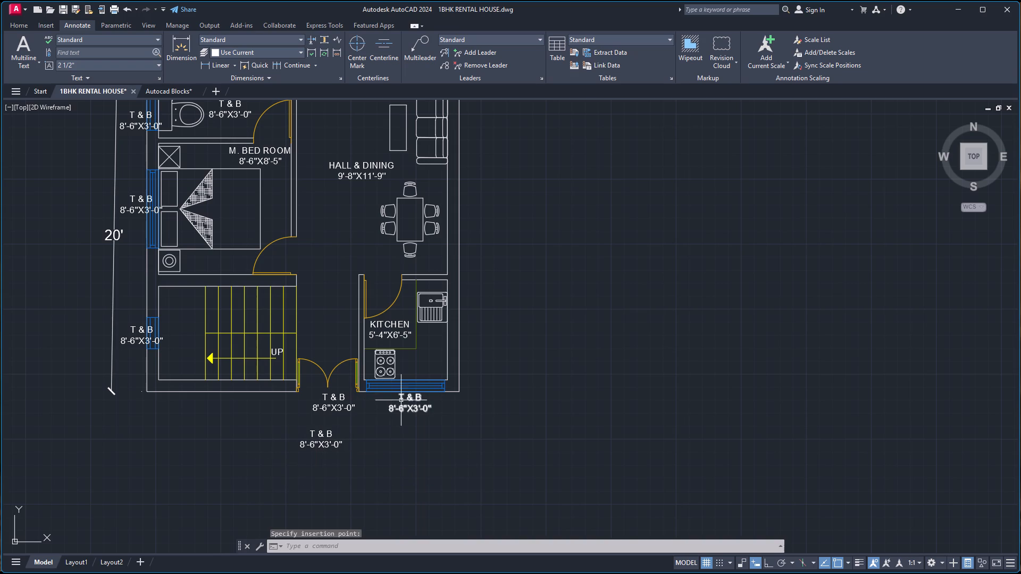
Replace the label text outside the kitchen window with W and the one outside the double entrance door with MD.
triple_click(406, 400)
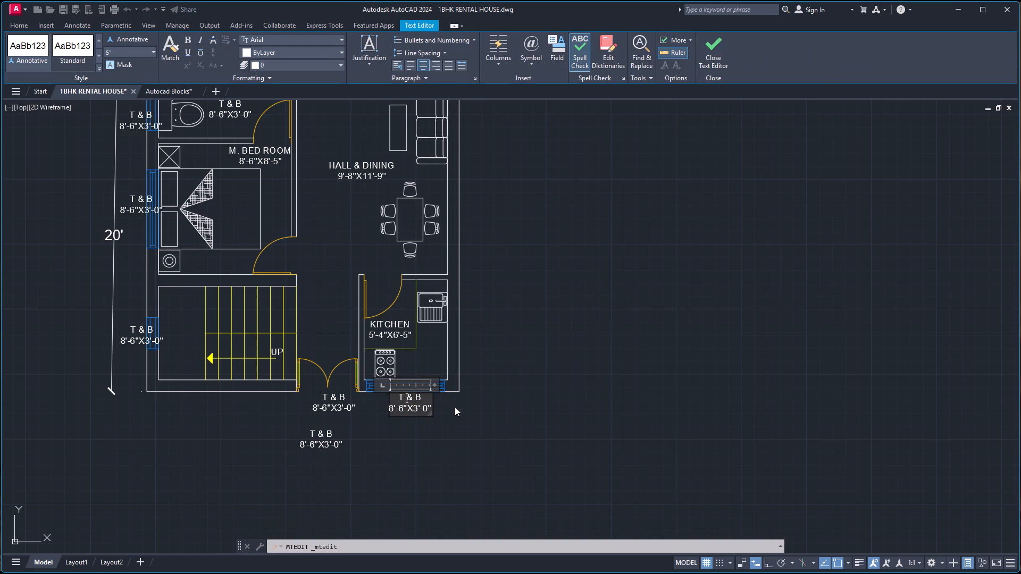
key("ctrl+a")
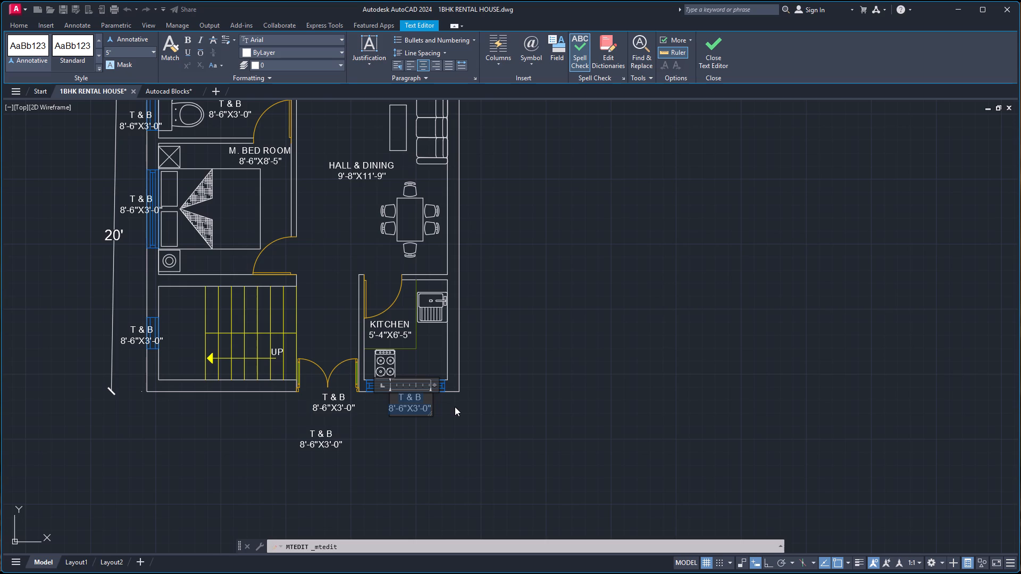
key("w")
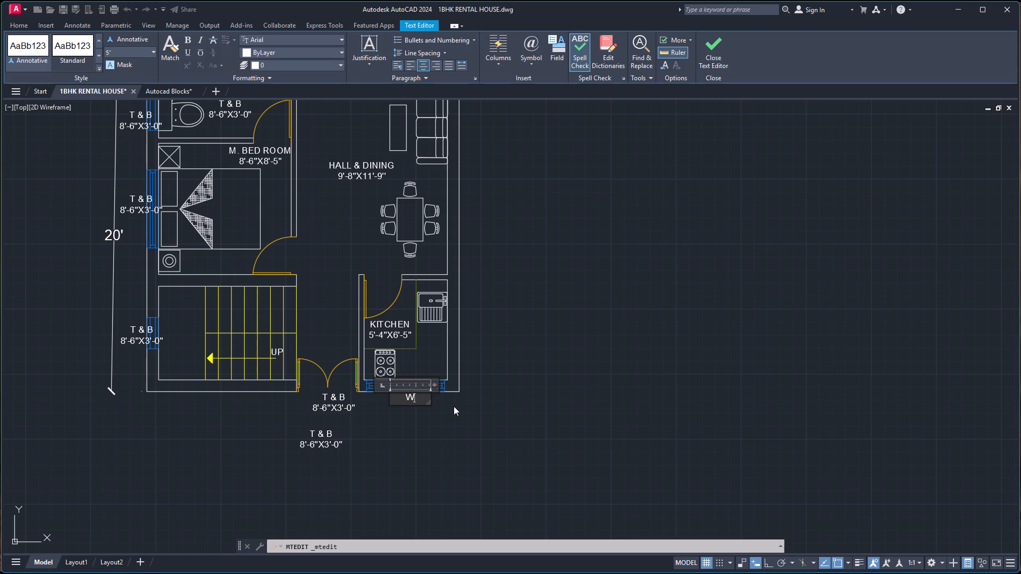
left_click(453, 419)
double_click(336, 401)
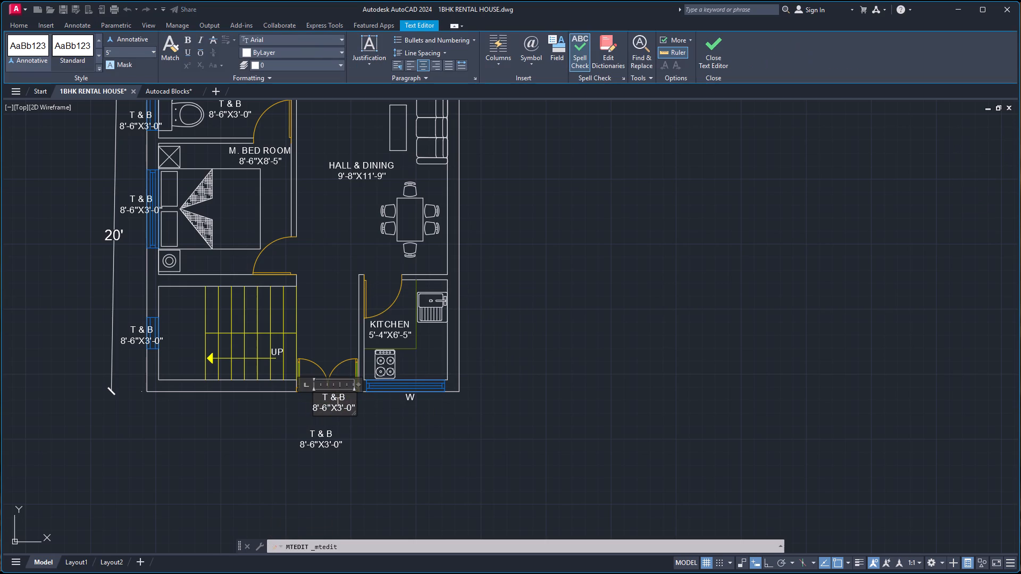
key("ctrl+a")
type("MD")
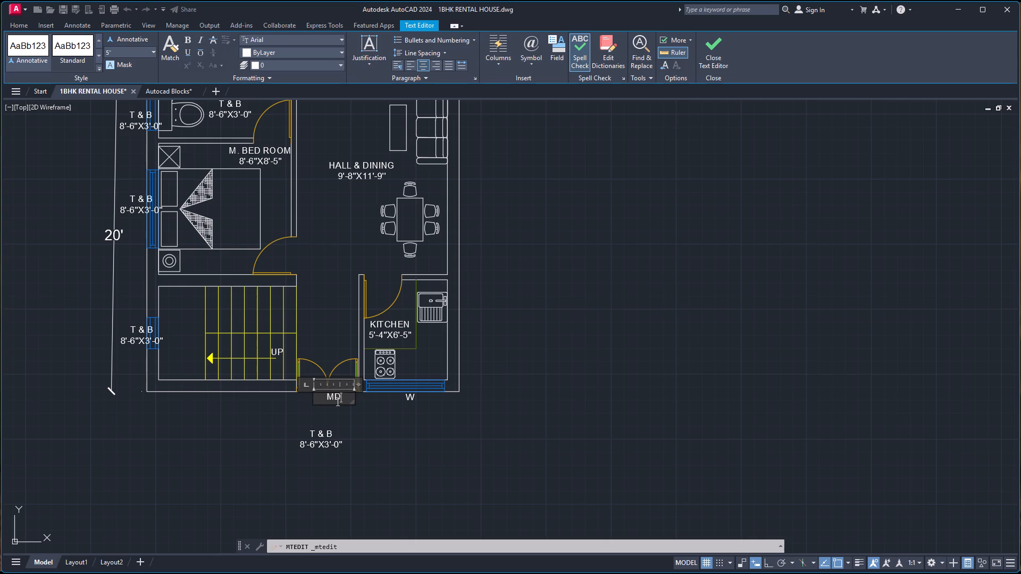
left_click(374, 444)
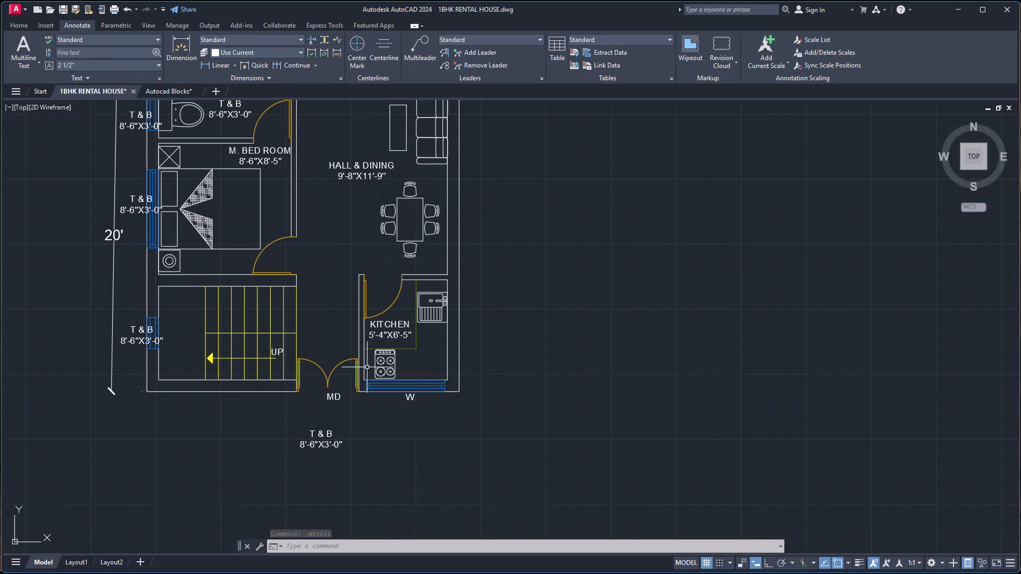
Replace the text of the label beside the staircase window with SW.
double_click(133, 330)
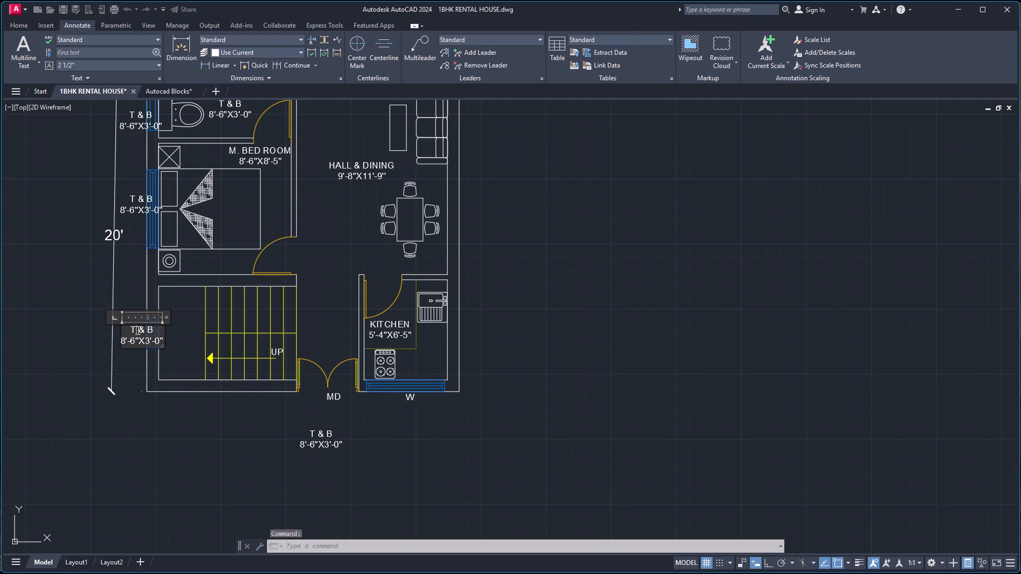
key("ctrl+a")
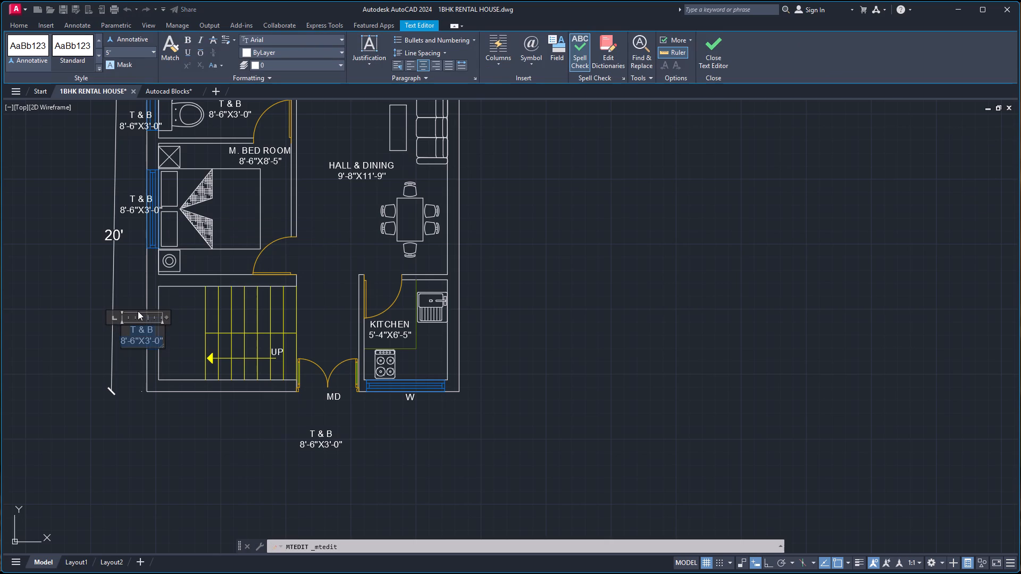
key("w")
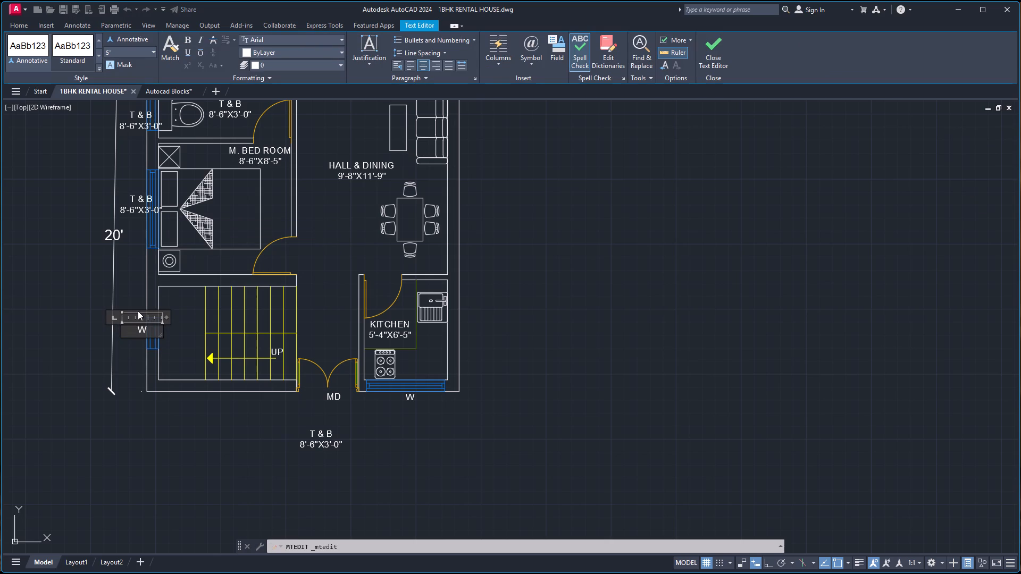
key("BackSpace")
type("SW")
left_click(131, 247)
Shift the SW label slightly west so it sits clear of the staircase window and outer wall.
left_click(141, 330)
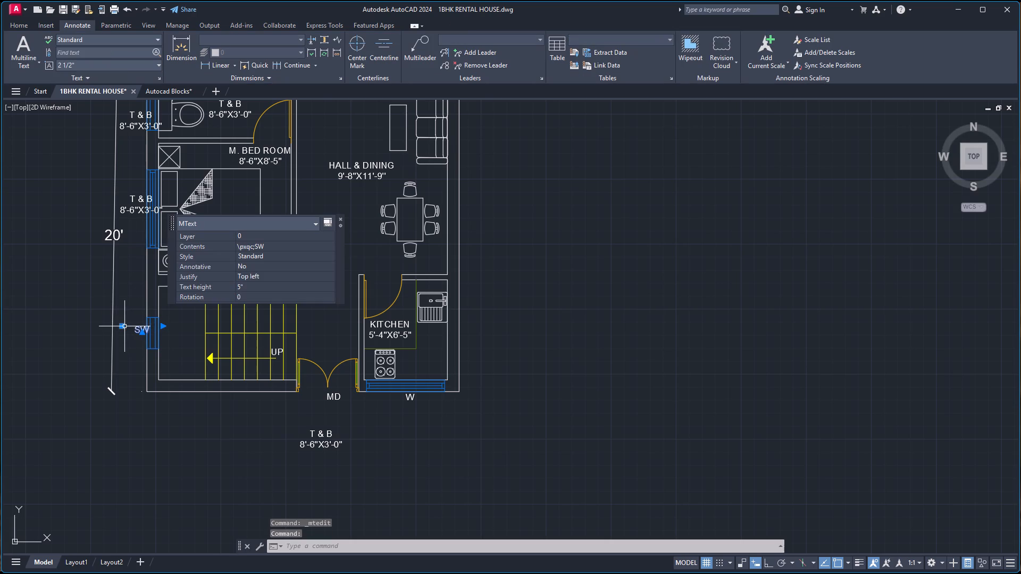
left_click(122, 326)
left_click(117, 325)
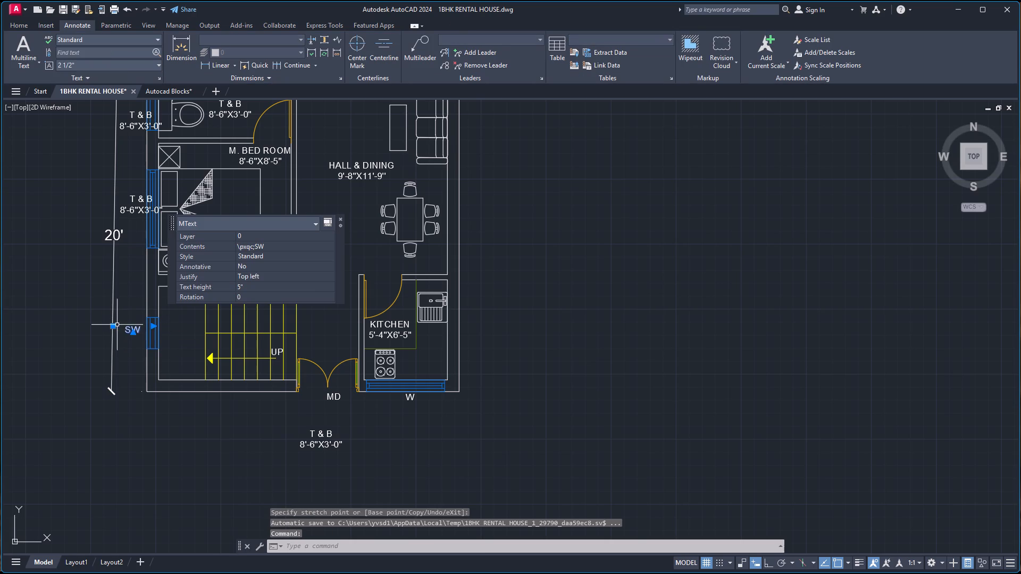
left_click(139, 283)
key("Escape")
key("Escape")
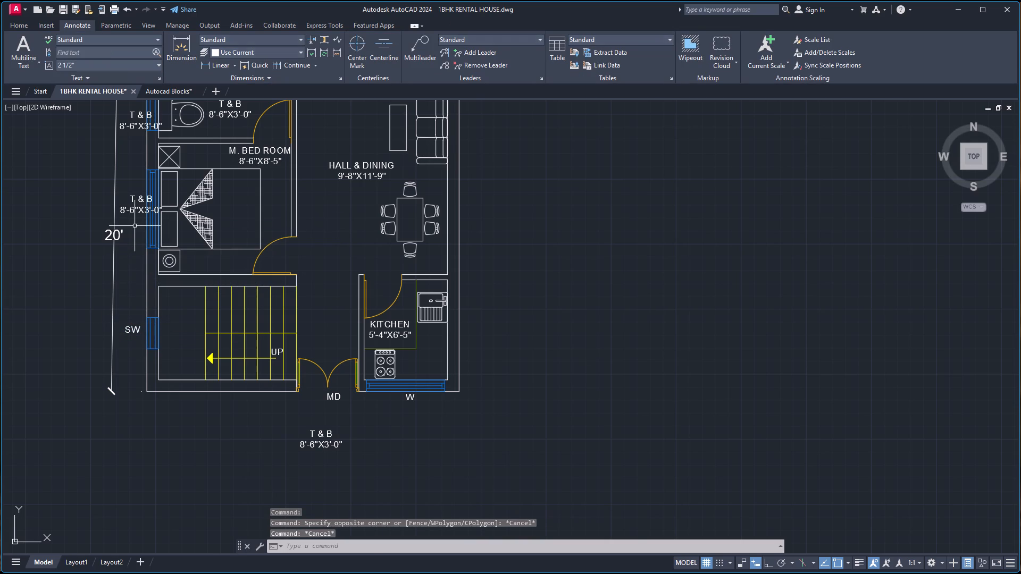
Replace the text of the label beside the bedroom window with W.
double_click(140, 204)
key("Escape")
double_click(139, 201)
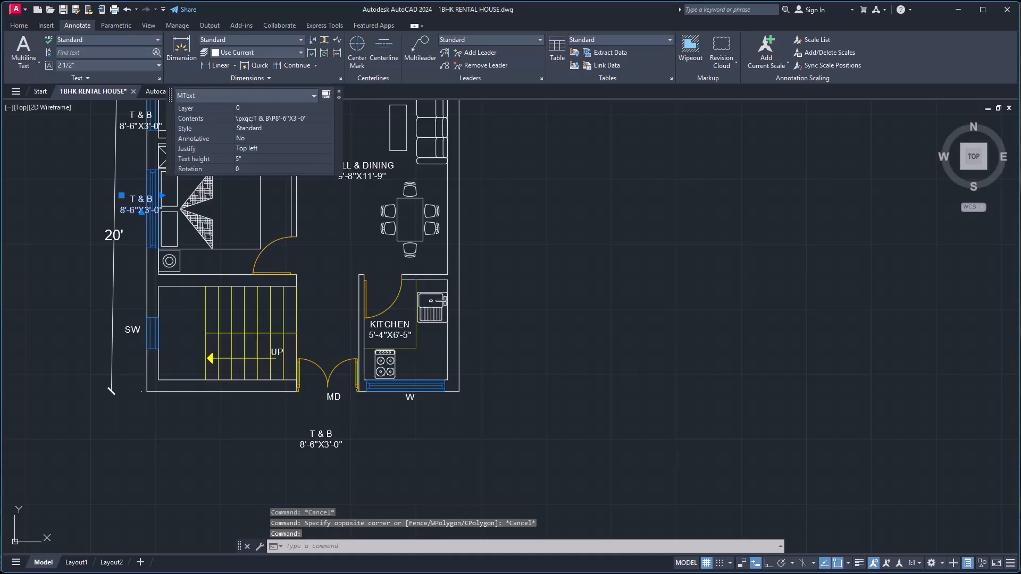
key("ctrl+a")
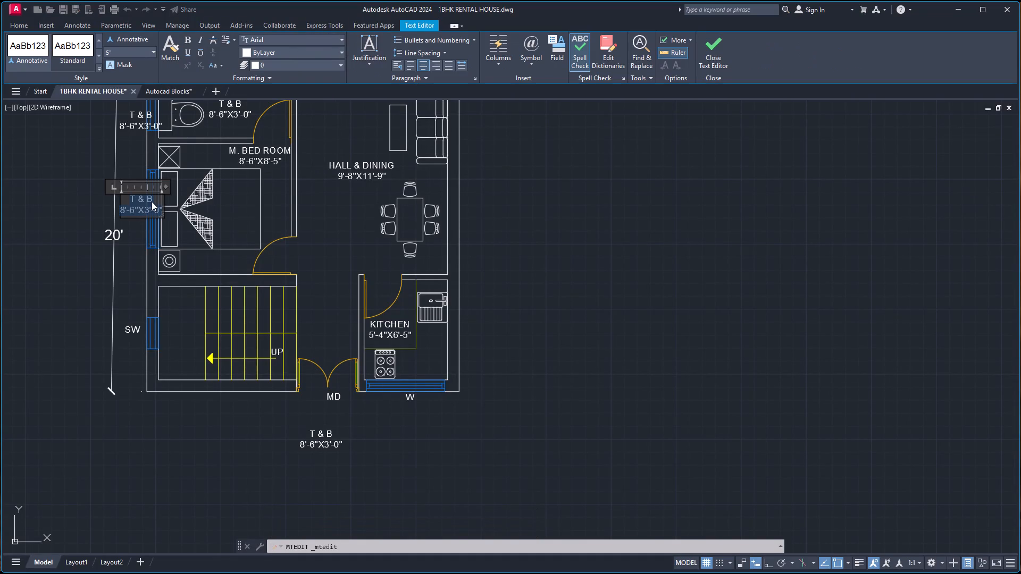
key("w")
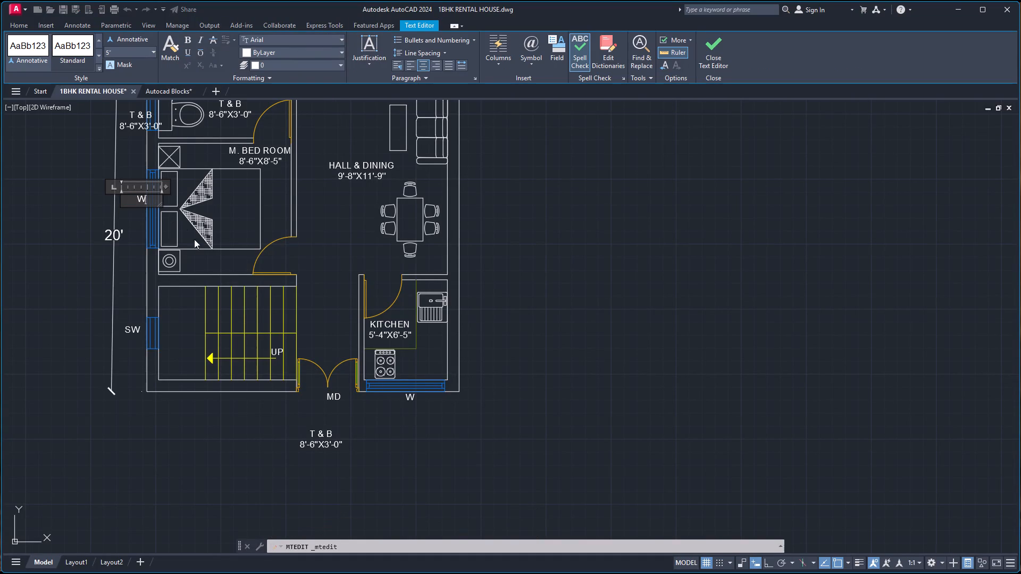
left_click(126, 255)
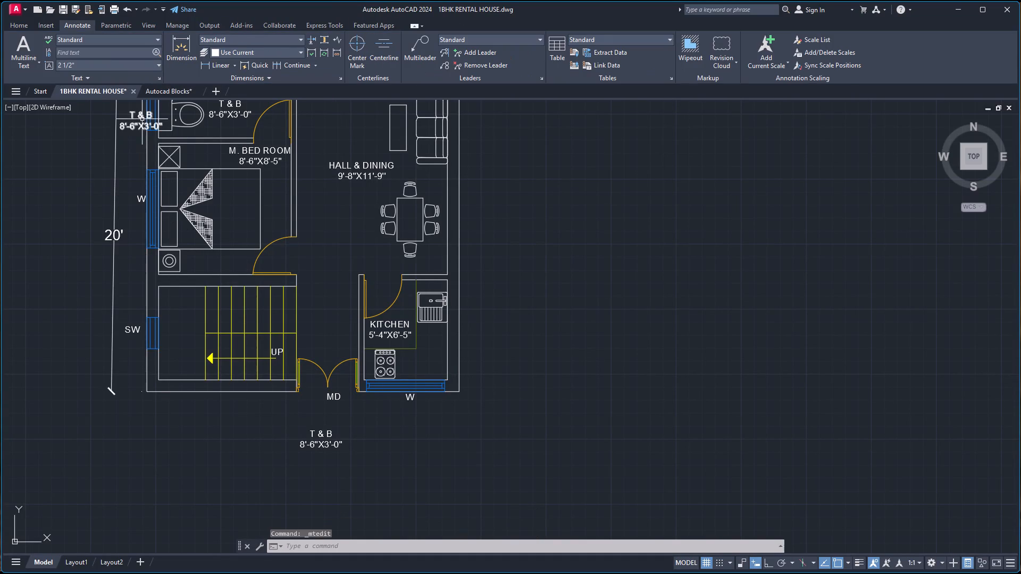
Replace the text of the label beside the bathroom window in the west wall with V.
double_click(141, 119)
double_click(138, 116)
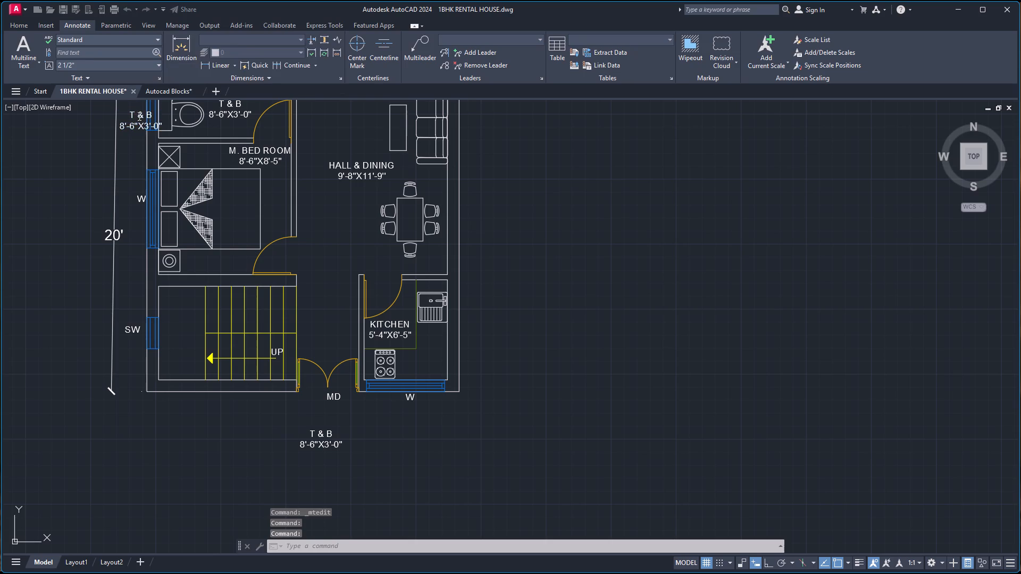
key("ctrl+a")
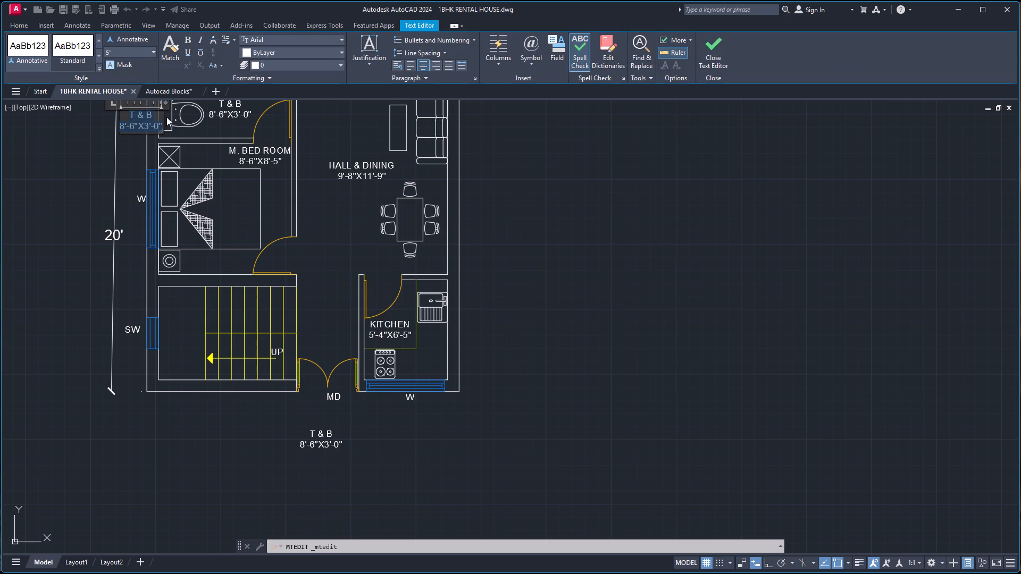
key("v")
left_click(616, 220)
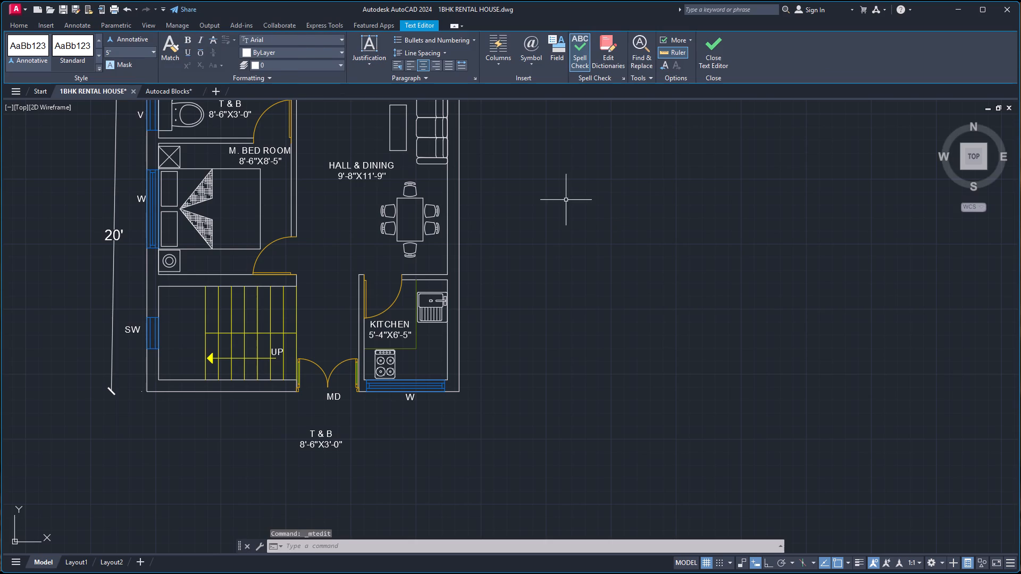
Replace the text of the label outside the hall window in the north wall with W.
scroll(565, 199, "down", 4)
scroll(531, 164, "up", 3)
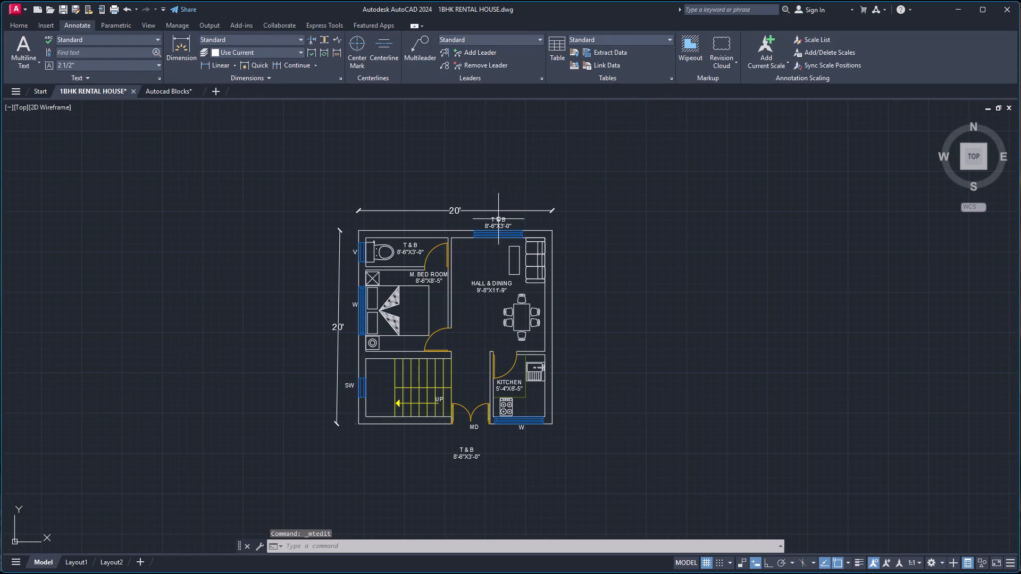
scroll(497, 218, "up", 1)
double_click(498, 221)
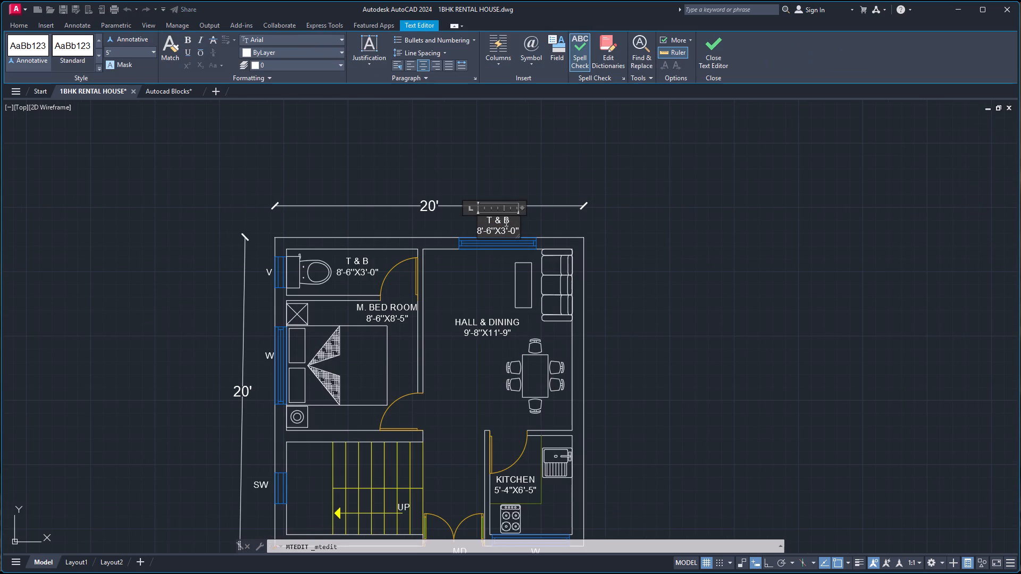
key("ctrl+a")
key("w")
left_click(625, 257)
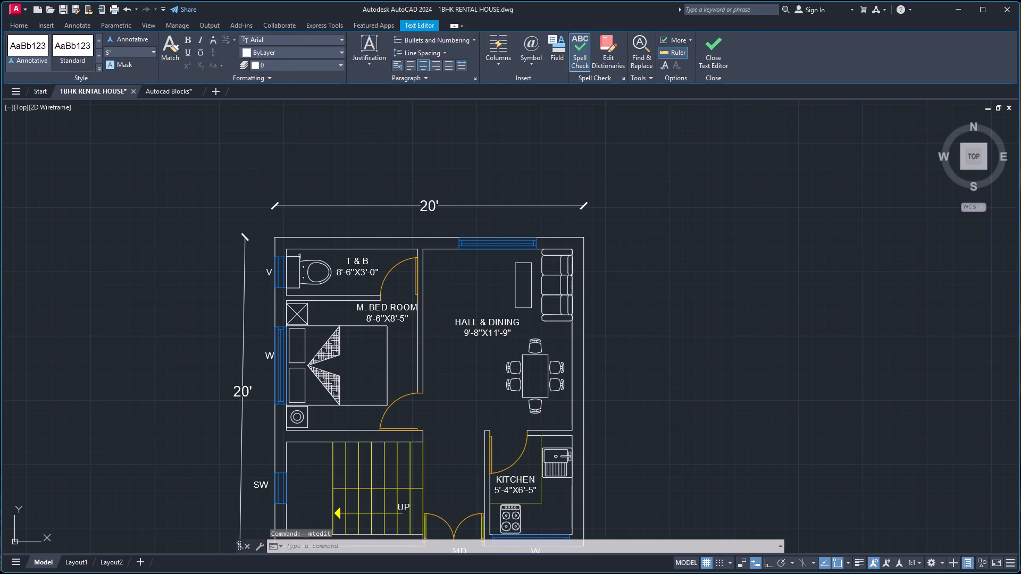
Move the hall window's W label straight down so it sits just above the north wall.
left_click(497, 220)
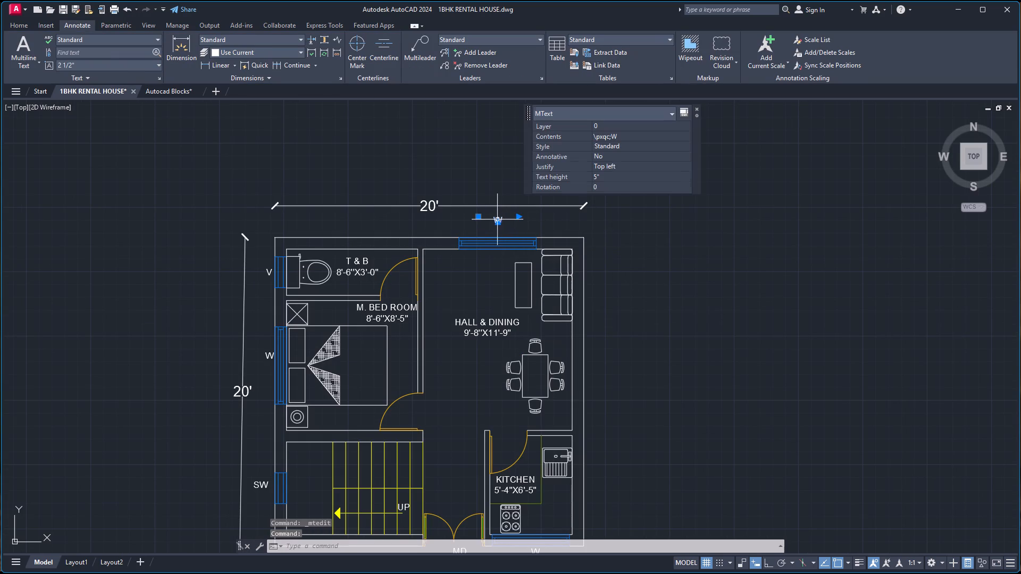
left_click(477, 217)
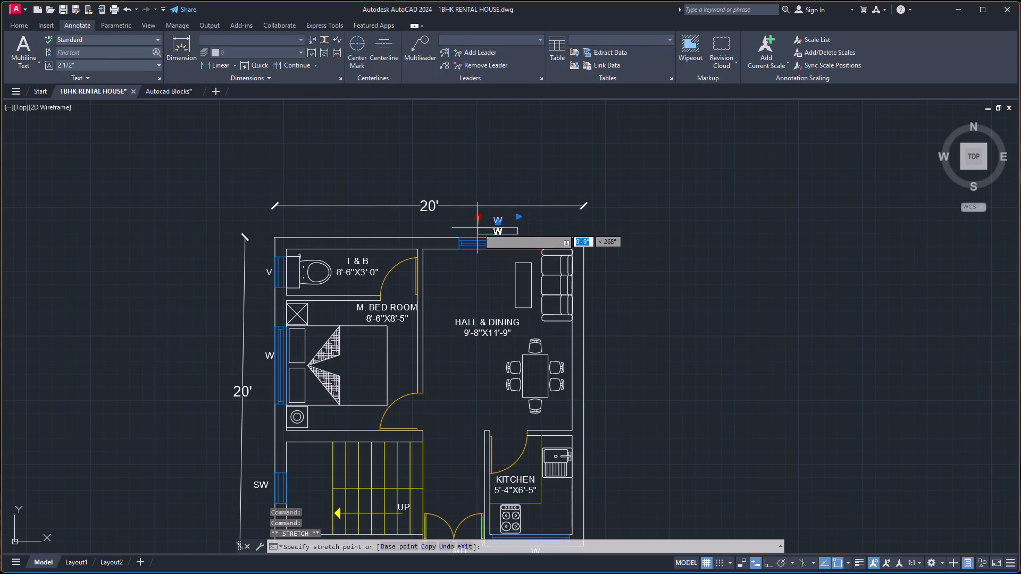
left_click(478, 228)
key("Escape")
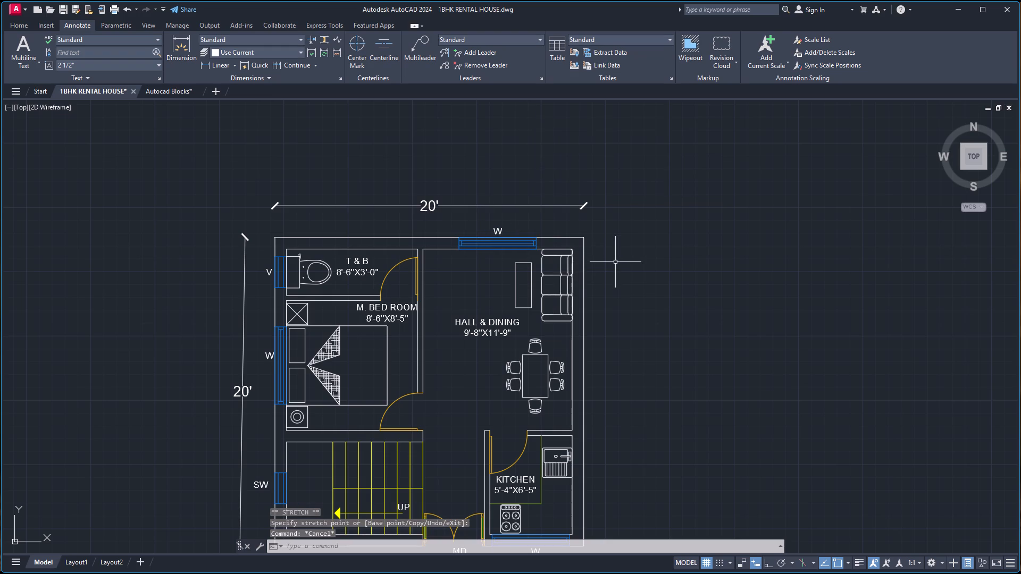
Replace the text of the bathroom label copy below the main door with Ground Floor Plan and start a second line.
scroll(615, 264, "down", 2)
scroll(616, 310, "up", 2)
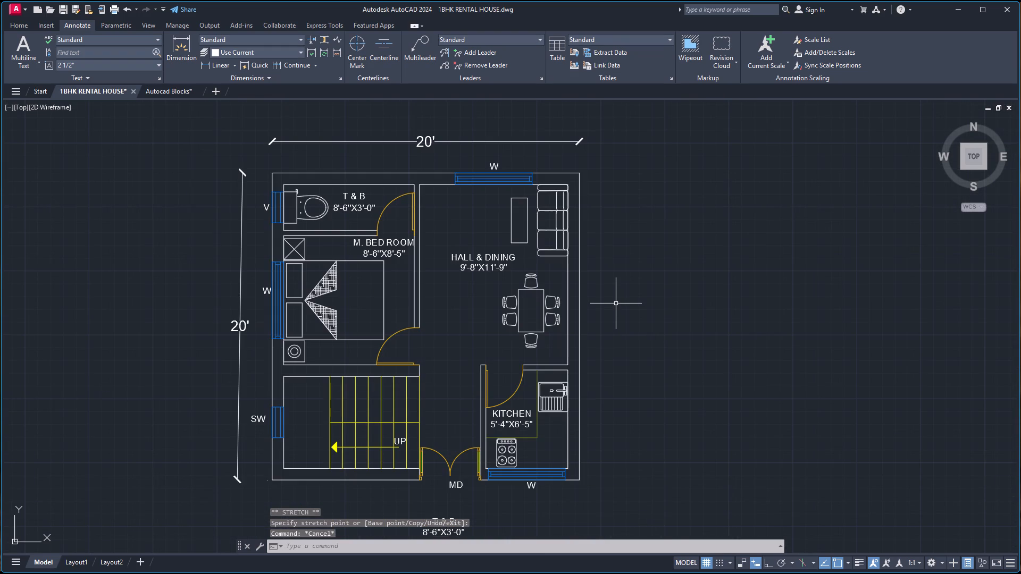
scroll(610, 318, "down", 3)
scroll(575, 370, "up", 2)
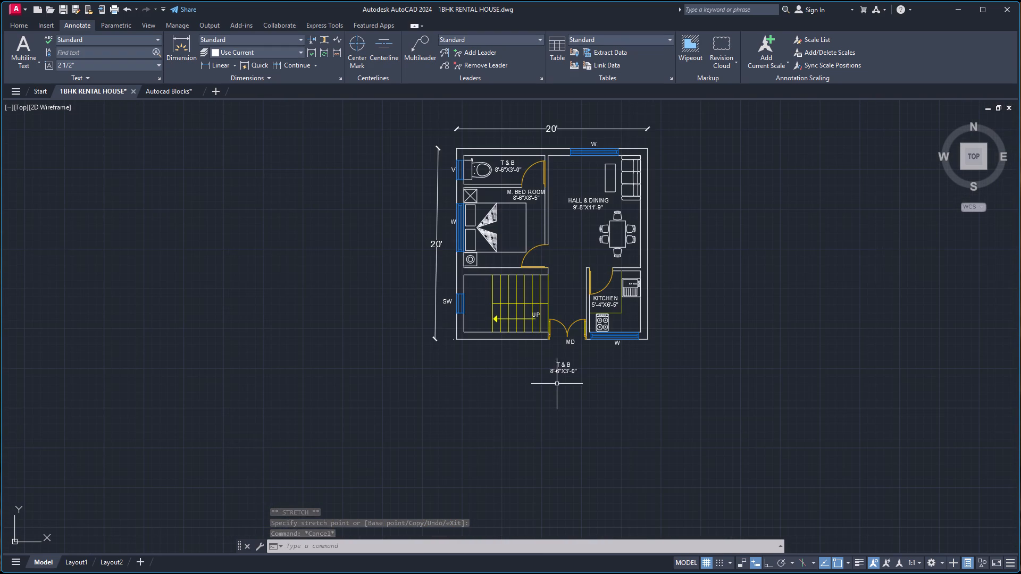
double_click(563, 364)
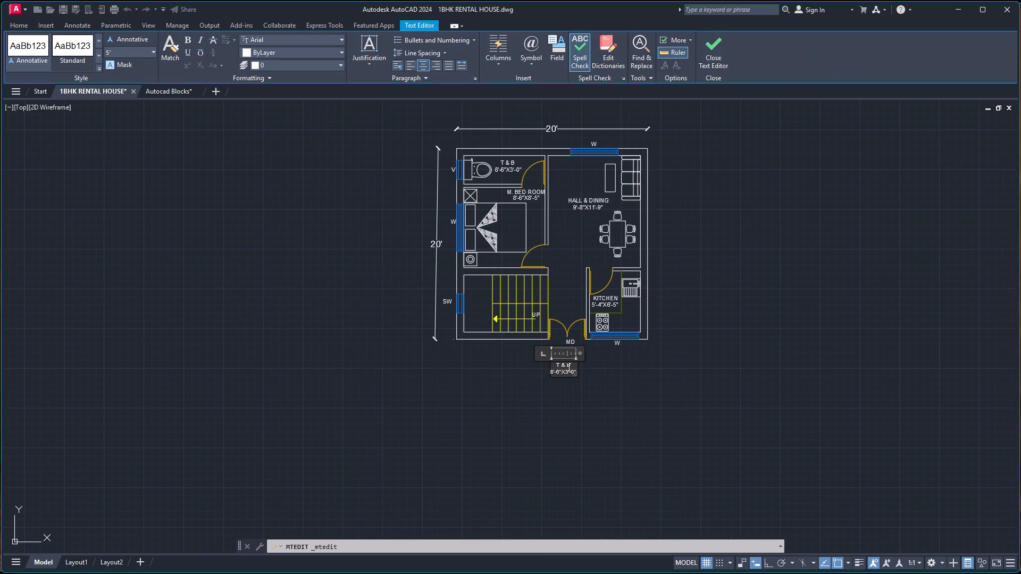
key("ctrl+a")
type("Ground")
key("space")
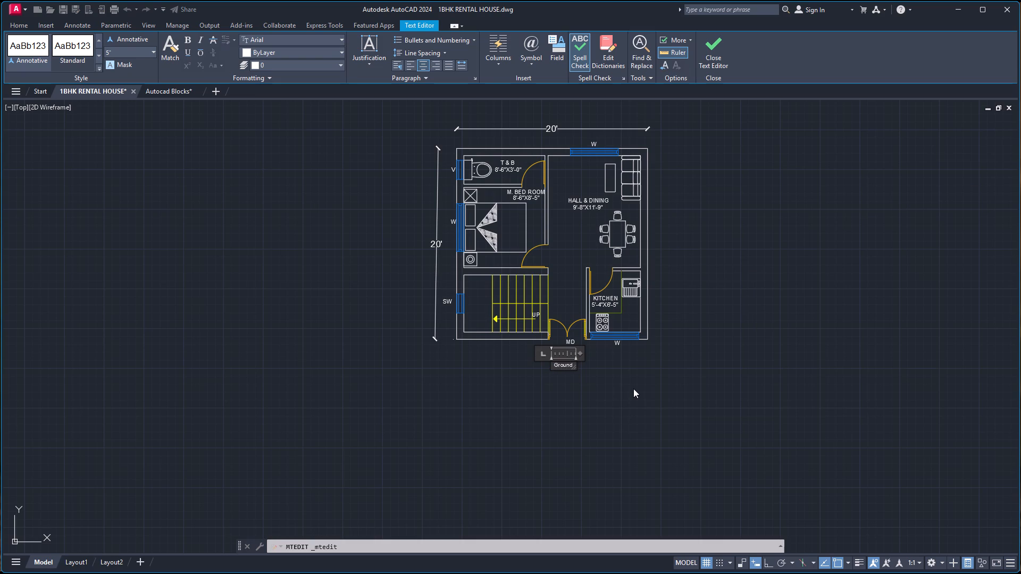
type("Floor")
key("space")
type("Plan")
key("Return")
Widen the title's text box so that Ground Floor Plan fits on a single line.
left_click_drag(575, 383, 594, 386)
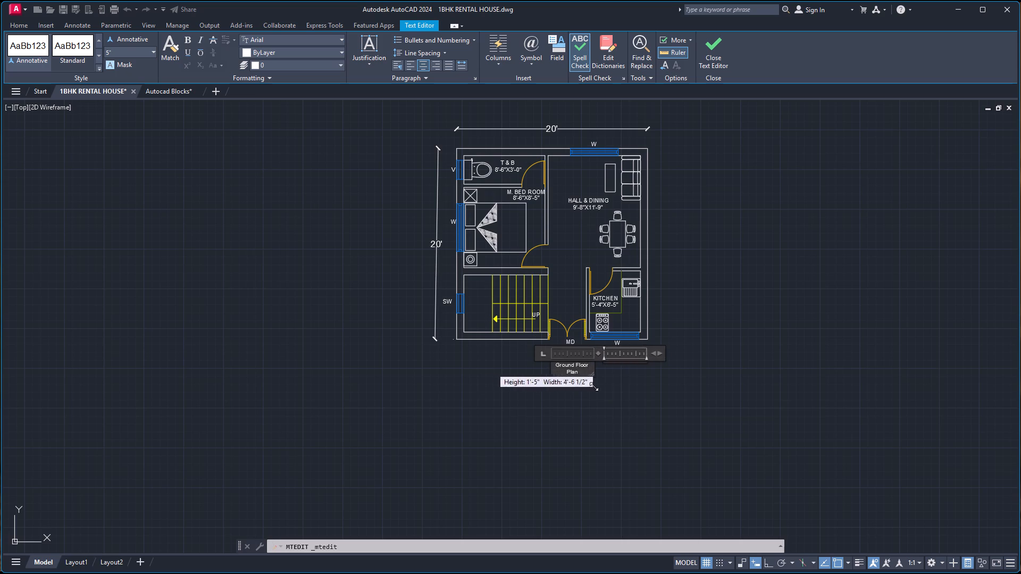
left_click_drag(594, 386, 642, 386)
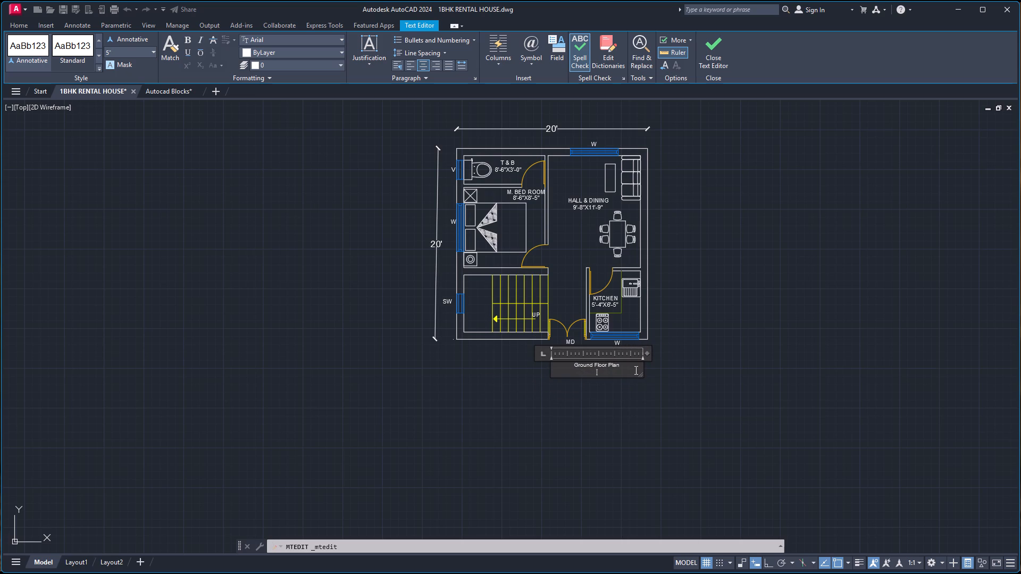
Add Built Up Area : 400.00 sq. ft. as the second line of the plan title and finish the text edit.
key("b")
key("BackSpace")
type("Buil")
key("t")
key("space")
scroll(635, 370, "up", 3)
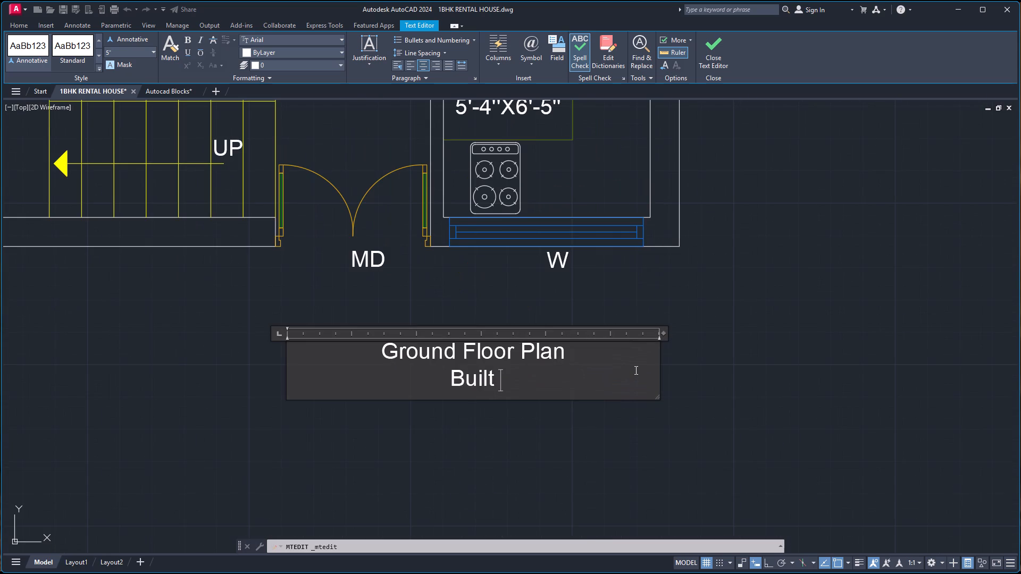
type("Up")
key("space")
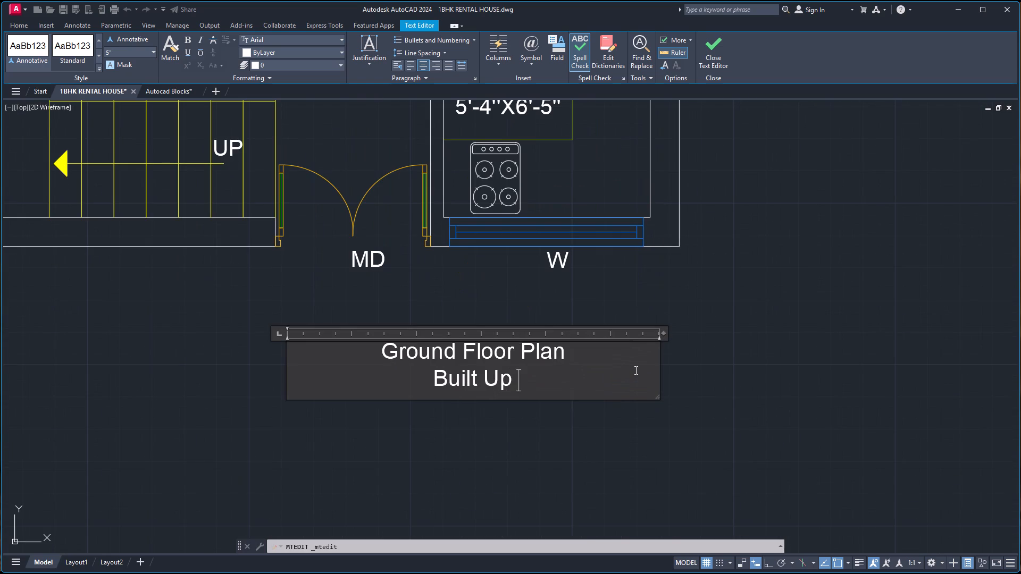
type("Area")
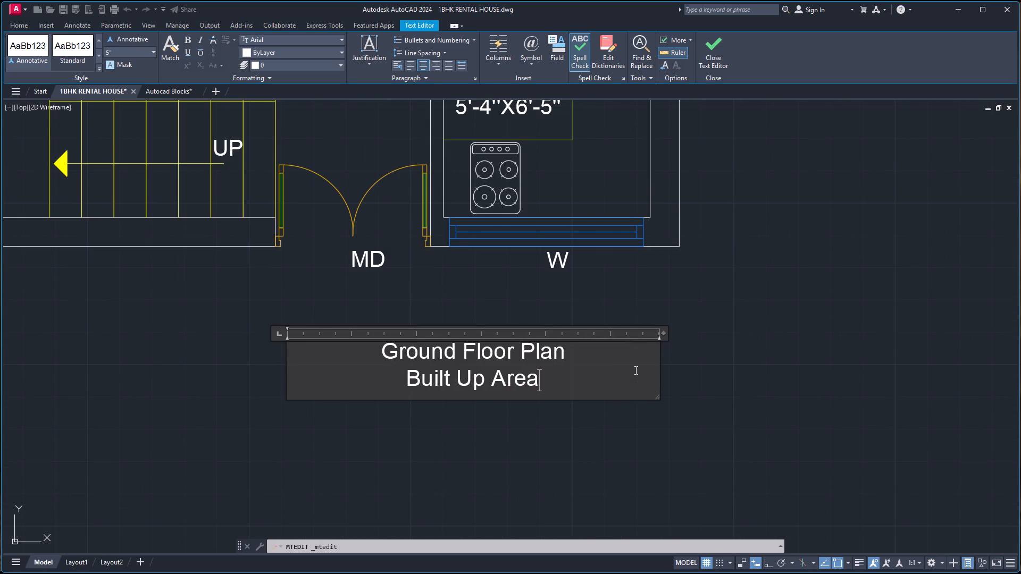
key("space")
key("shift+colon")
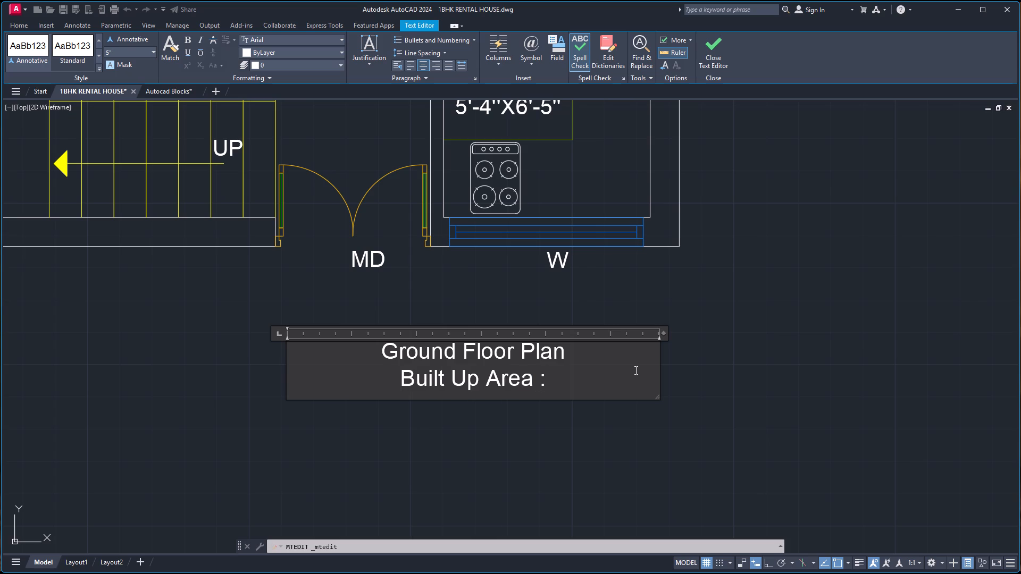
key("space")
type("400")
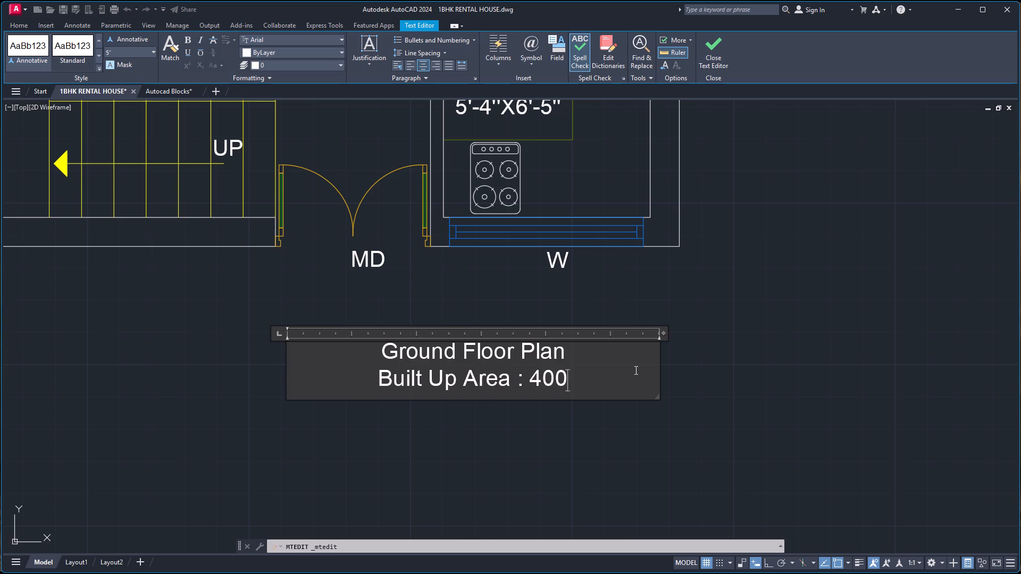
key("period")
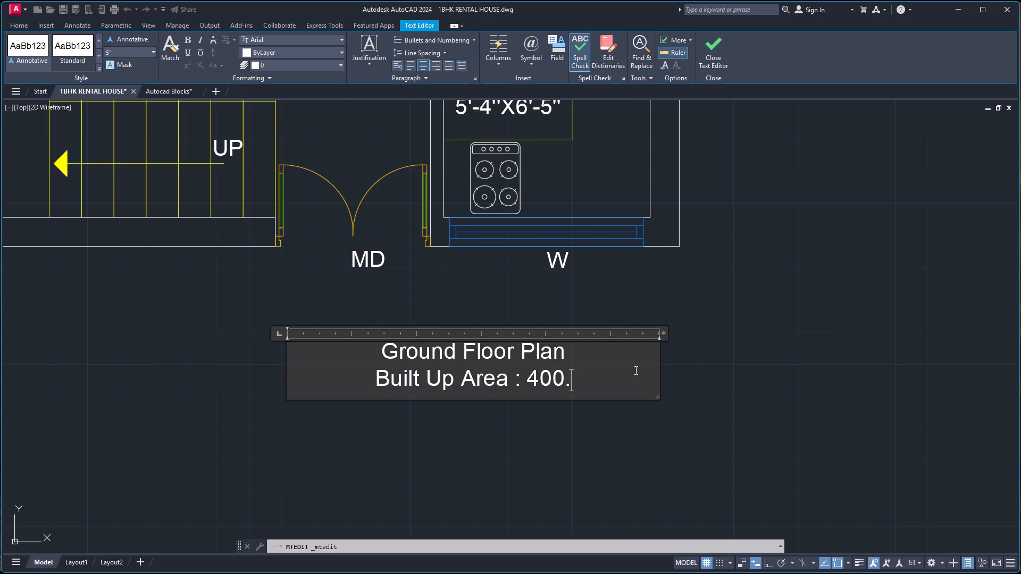
type("00 sq")
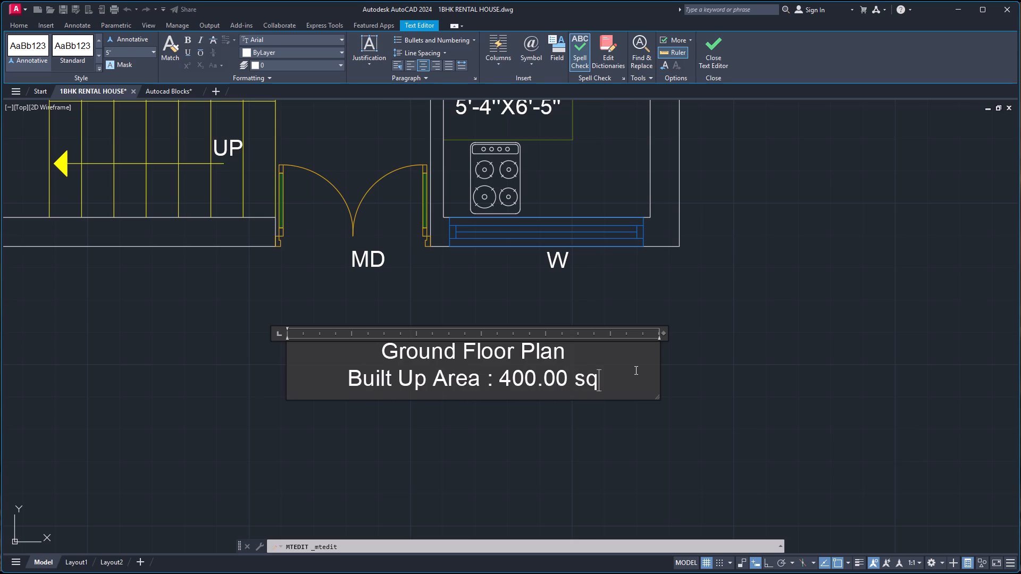
type(". ft.")
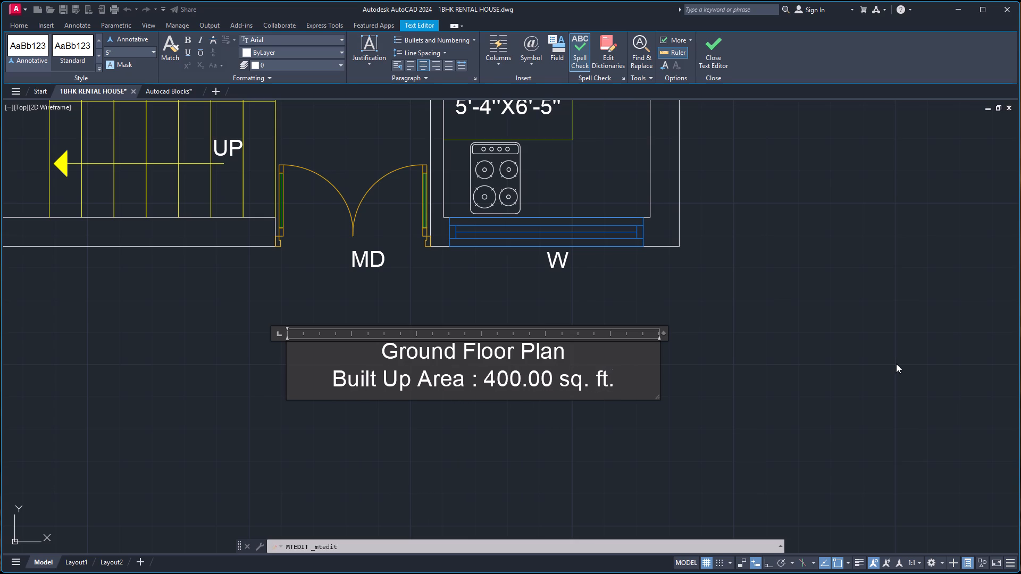
left_click(896, 364)
Move the two-line plan title up and to the west so it sits just below the main door's MD label.
left_click(444, 359)
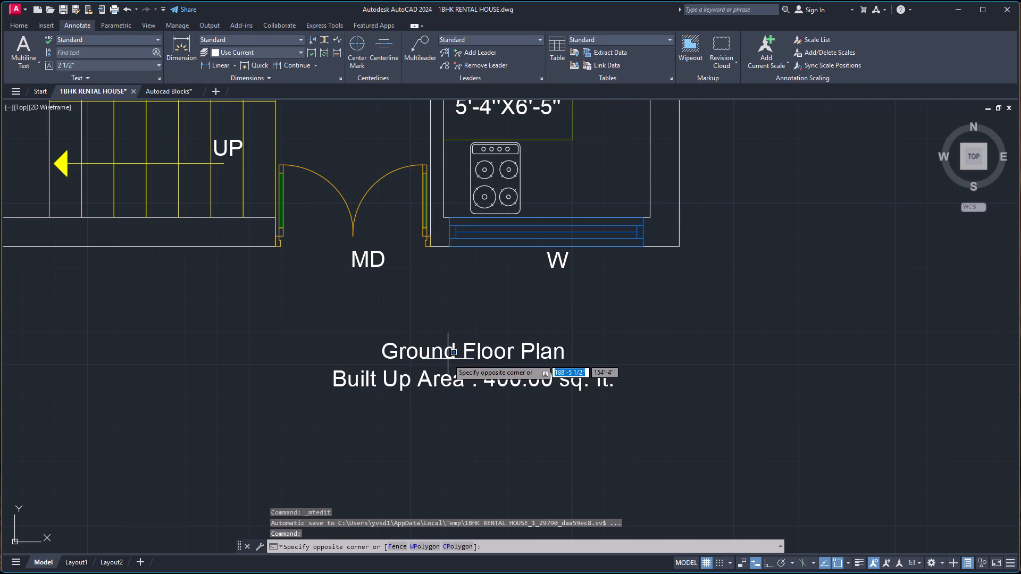
left_click(447, 359)
left_click(447, 354)
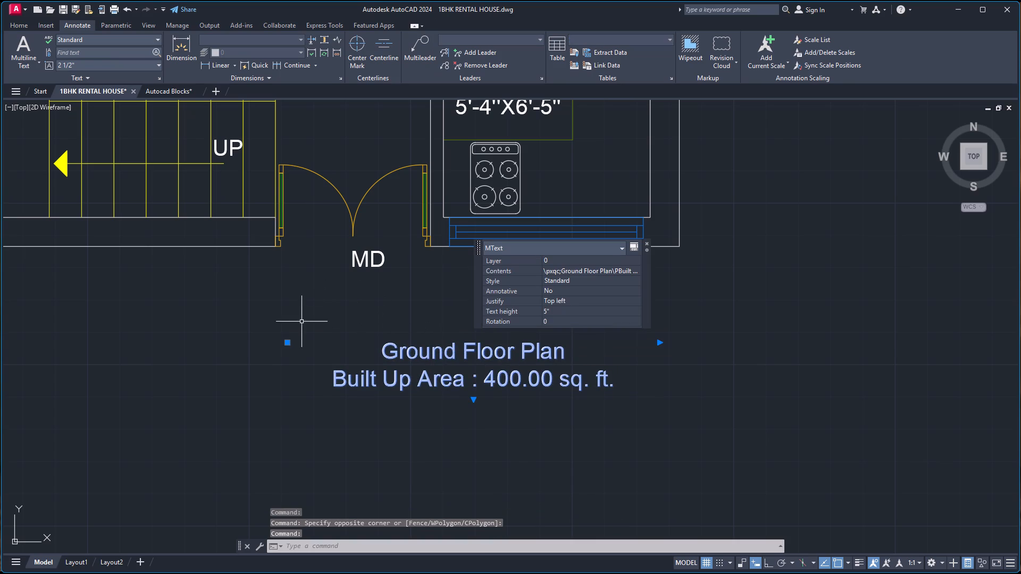
left_click(288, 343)
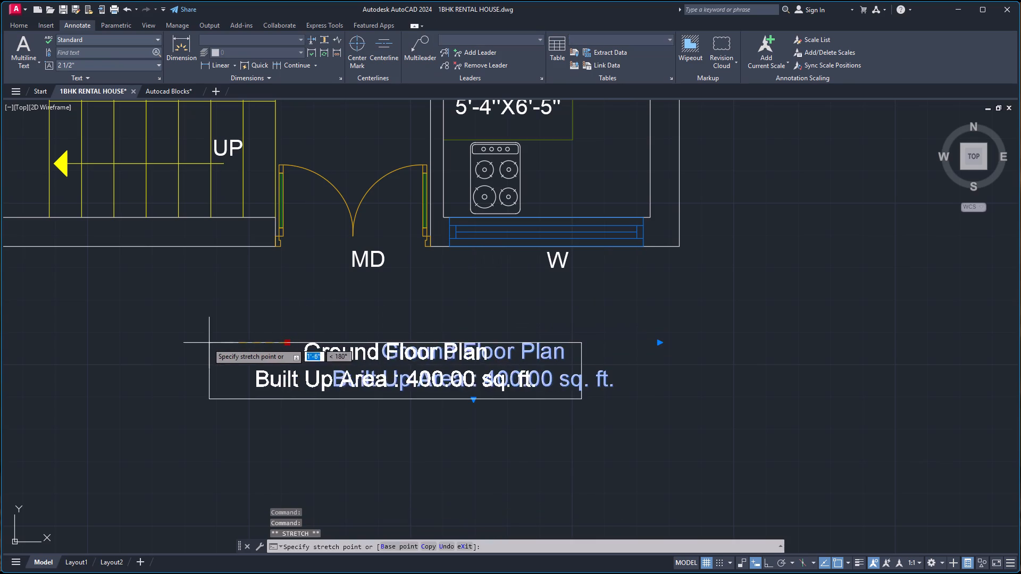
left_click(151, 300)
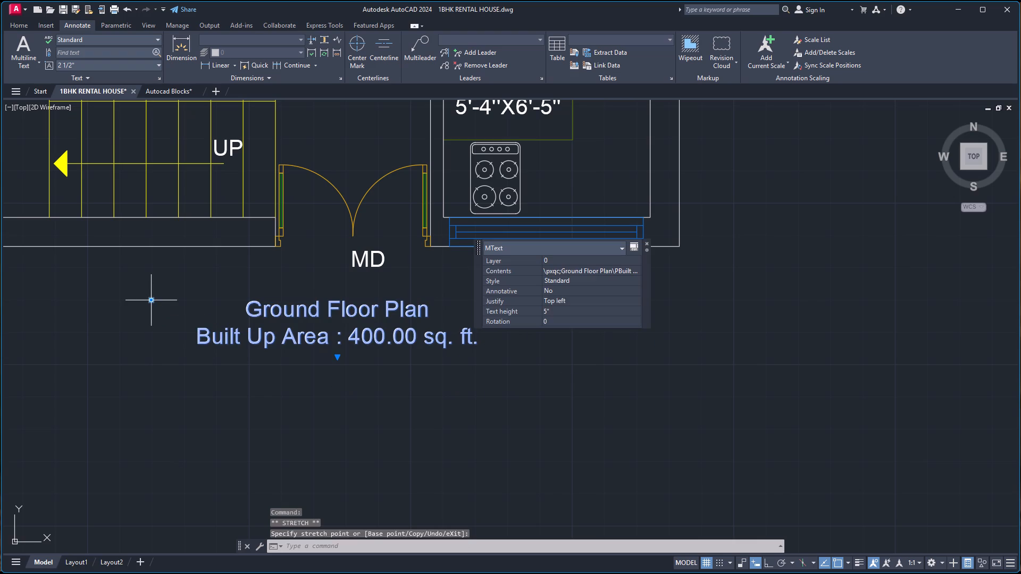
key("Escape")
Save the drawing.
scroll(194, 291, "down", 4)
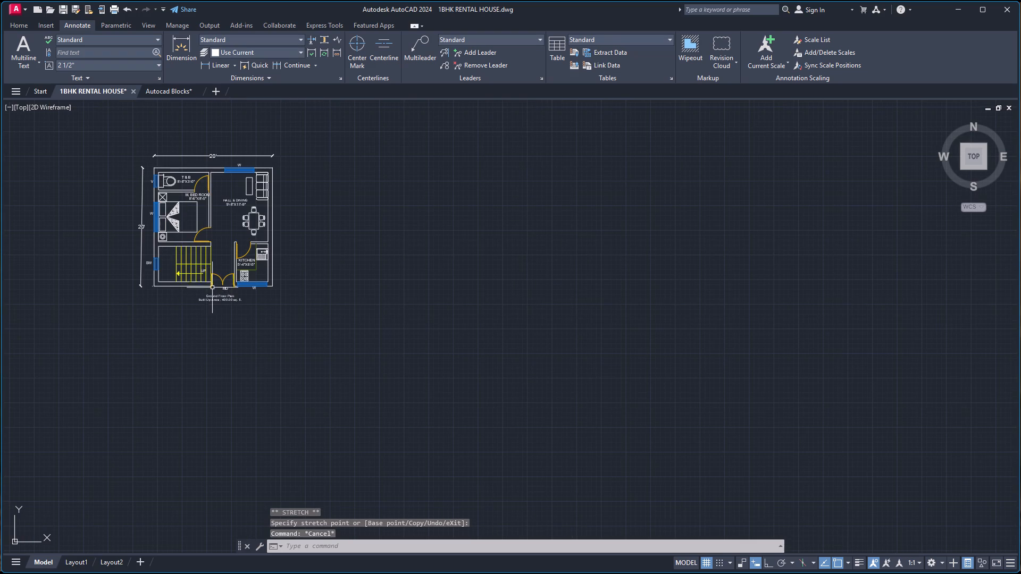
scroll(200, 244, "up", 1)
scroll(198, 242, "down", 1)
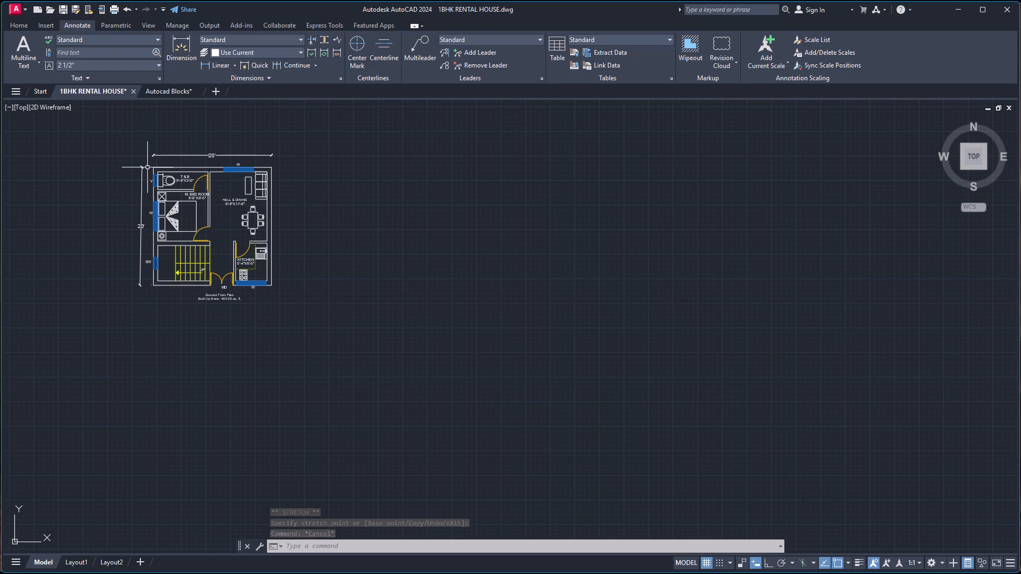
key("ctrl+s")
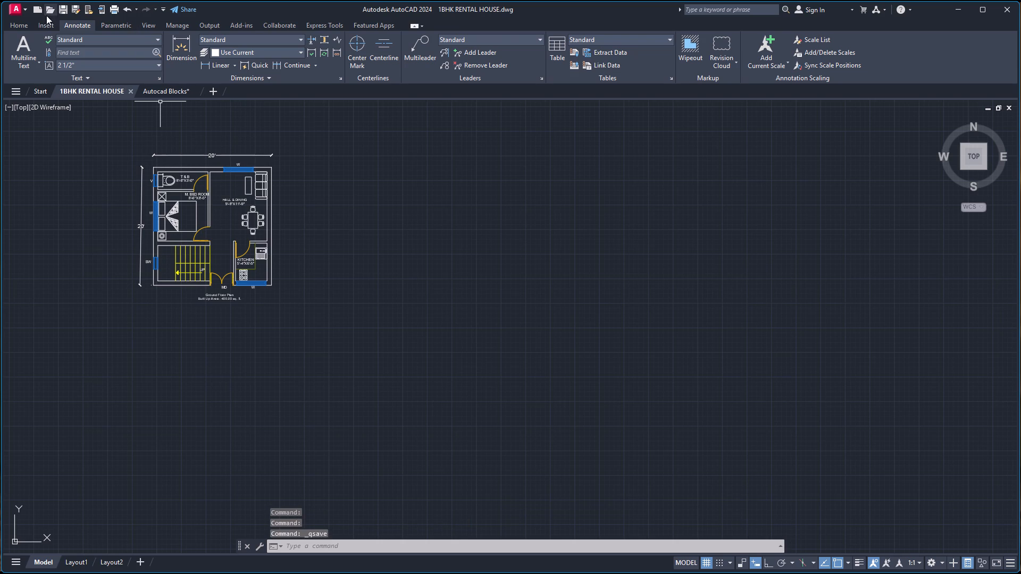
Create a new layer named Hatch.
left_click(28, 23)
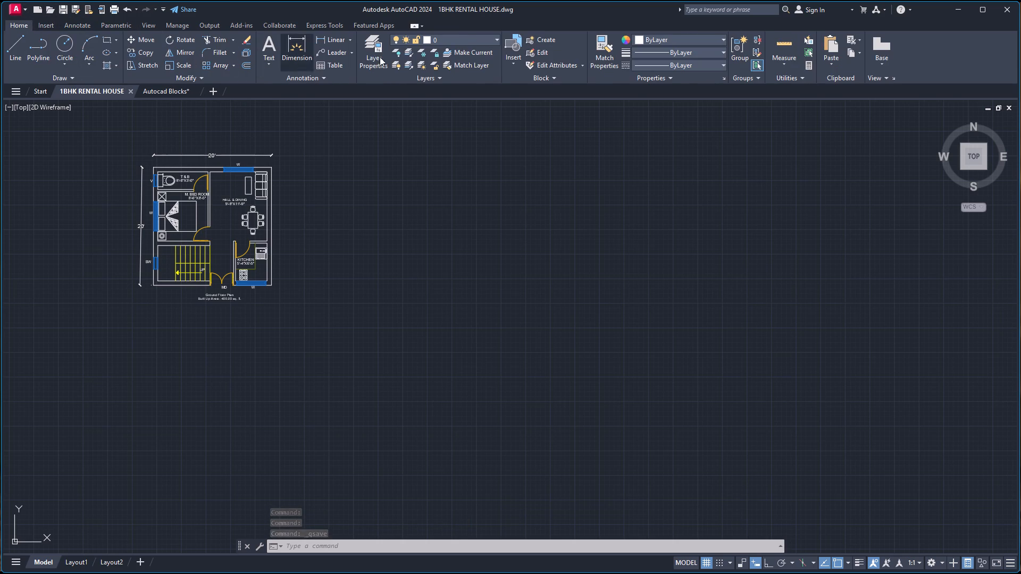
left_click(381, 46)
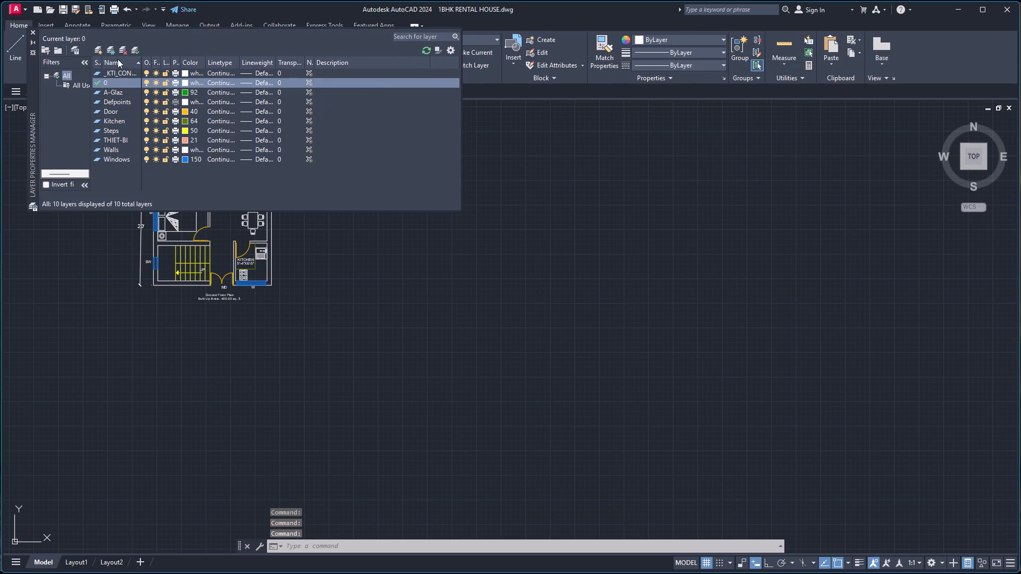
left_click(99, 50)
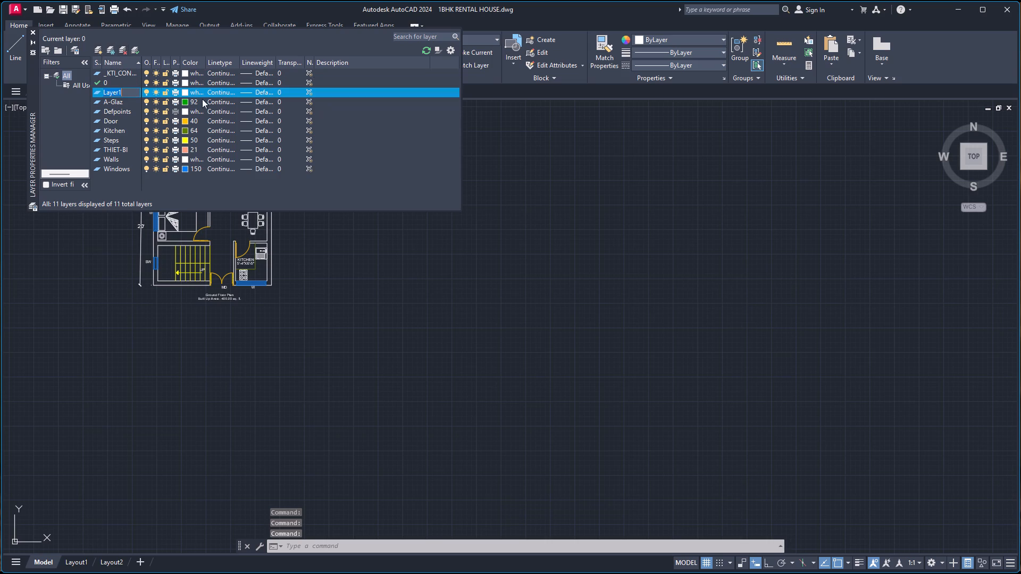
type("Hatcj")
key("BackSpace")
key("h")
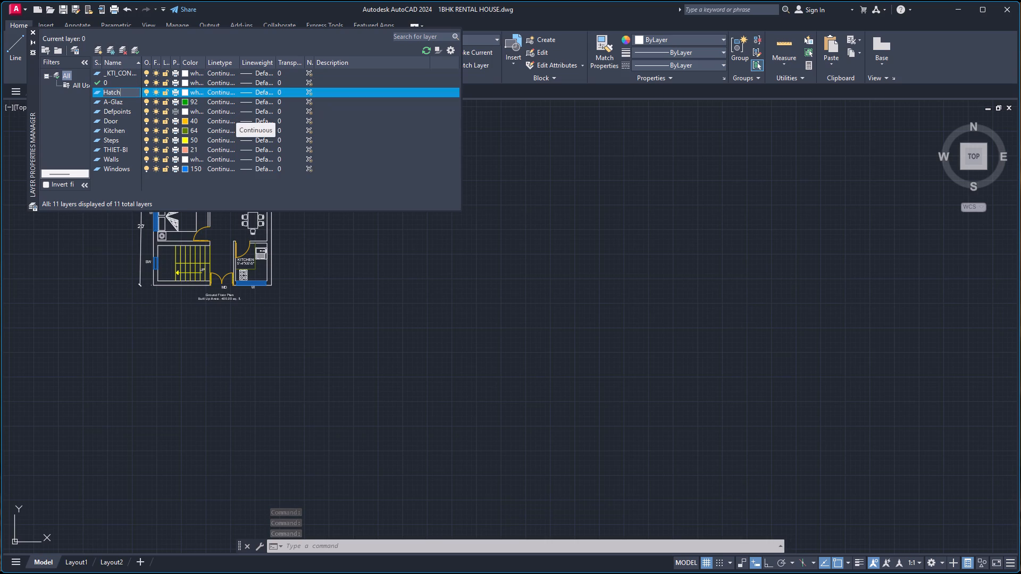
key("Return")
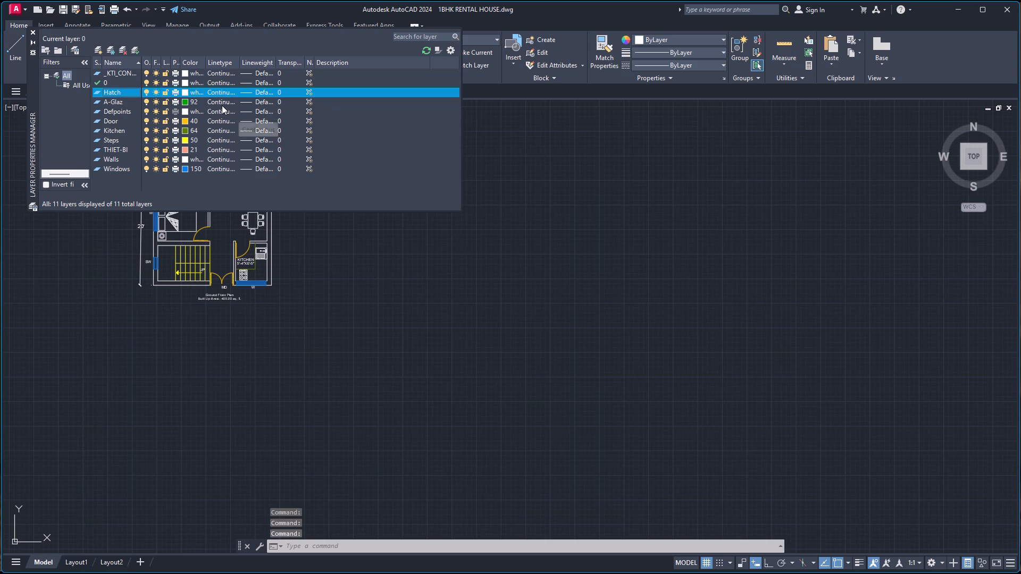
Set the Hatch layer's color to index 30 and make Hatch the current layer.
left_click(185, 92)
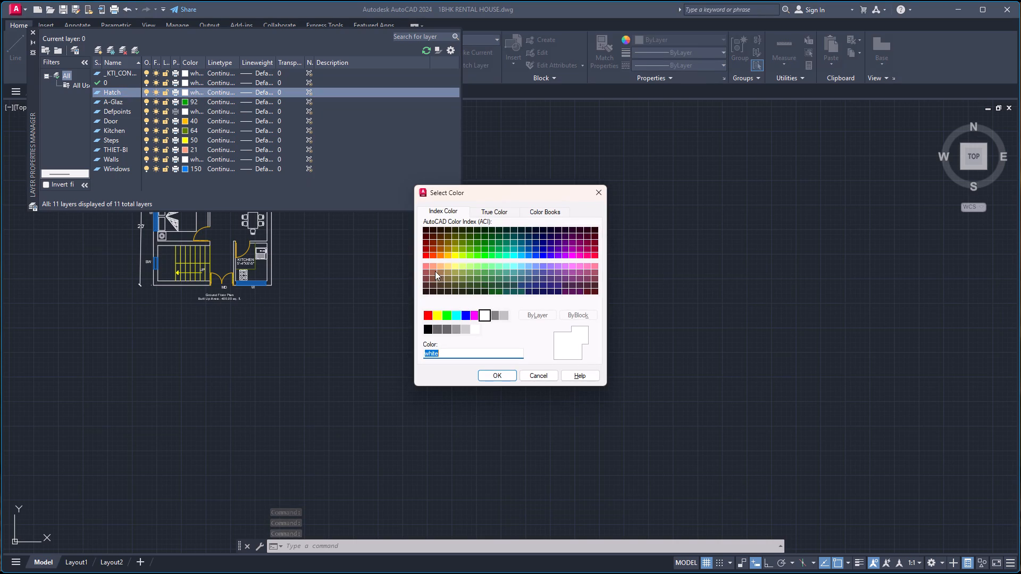
left_click(443, 256)
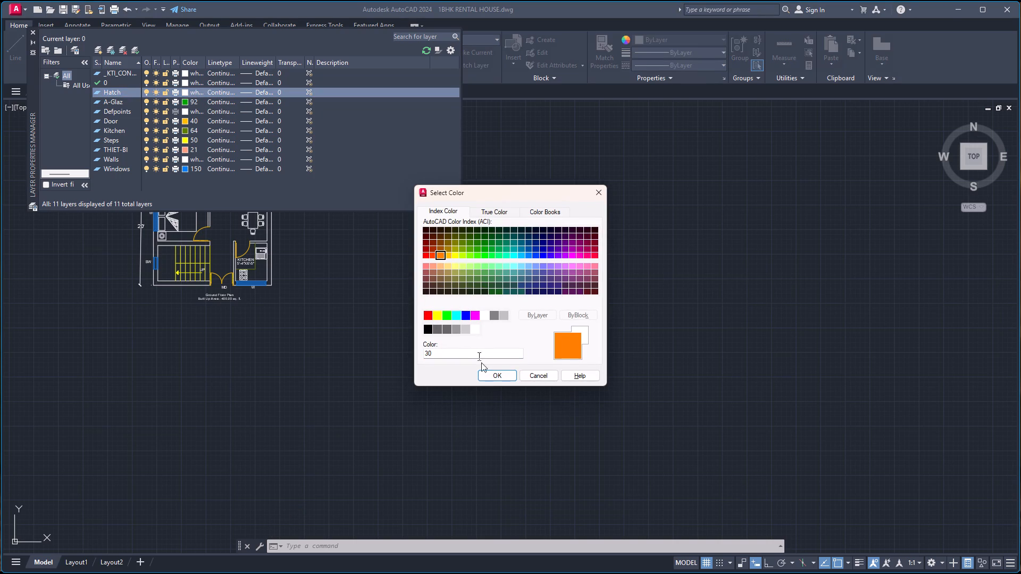
left_click(490, 377)
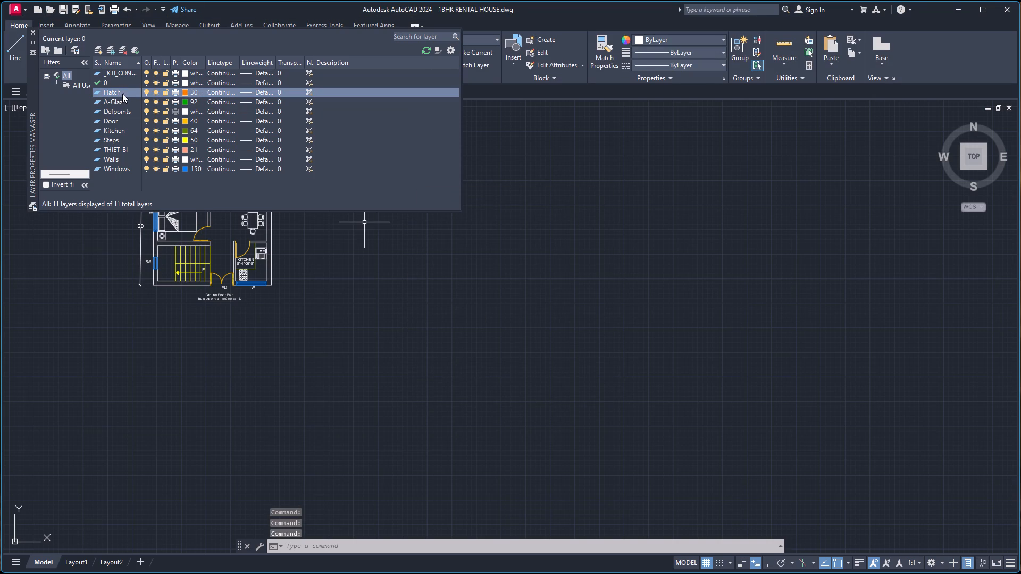
double_click(124, 92)
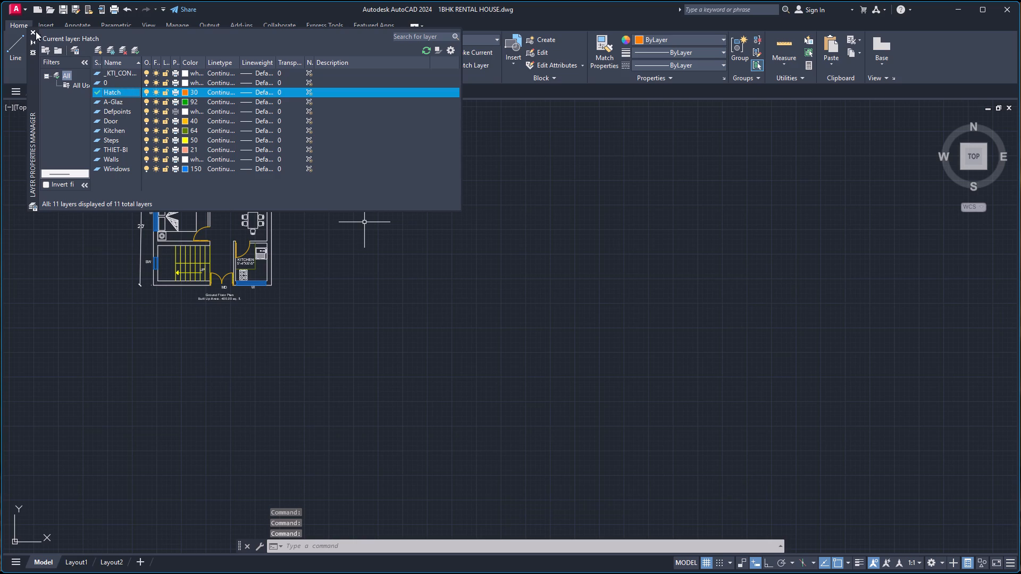
left_click(31, 30)
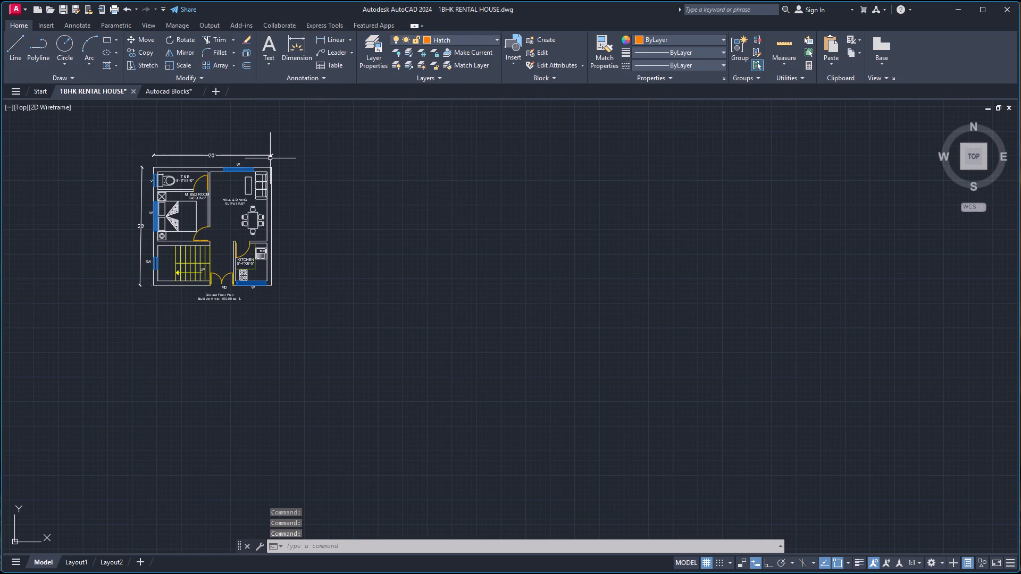
Fill the north wall west of the window, the west wall down to the SW window, and the toilet and bedroom walls with a solid hatch.
key("h")
key("Return")
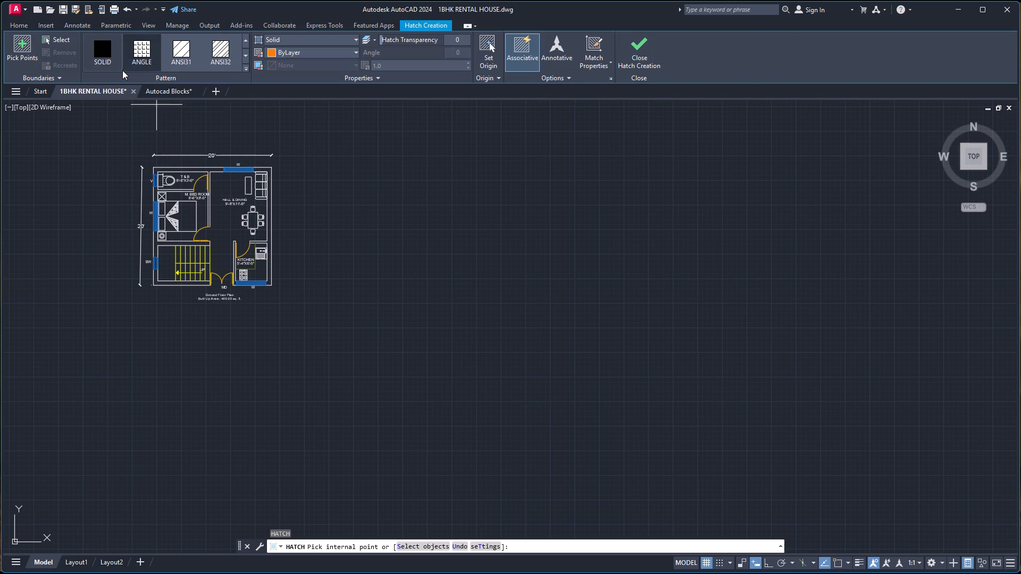
scroll(149, 138, "up", 2)
scroll(187, 189, "up", 1)
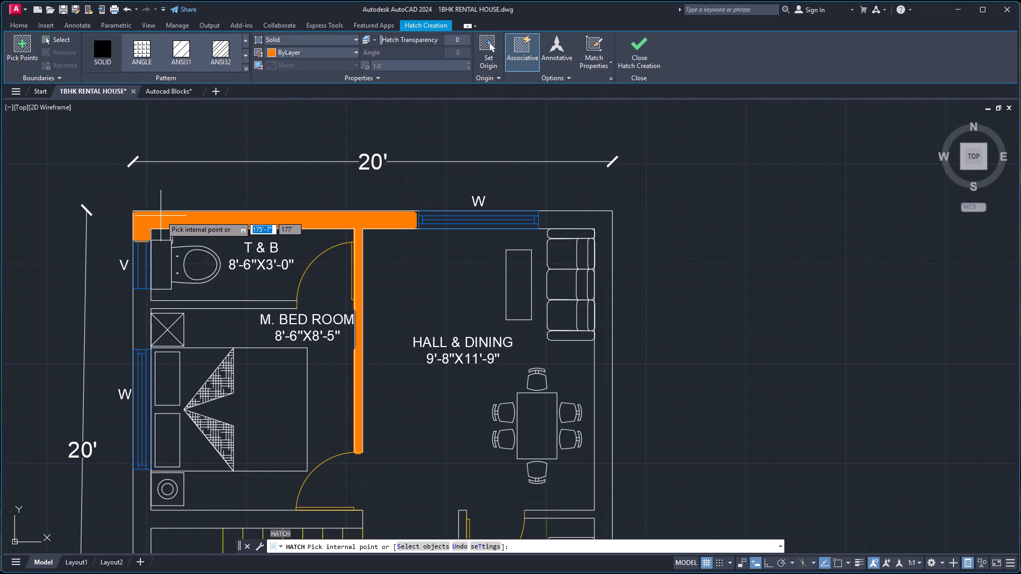
left_click(159, 216)
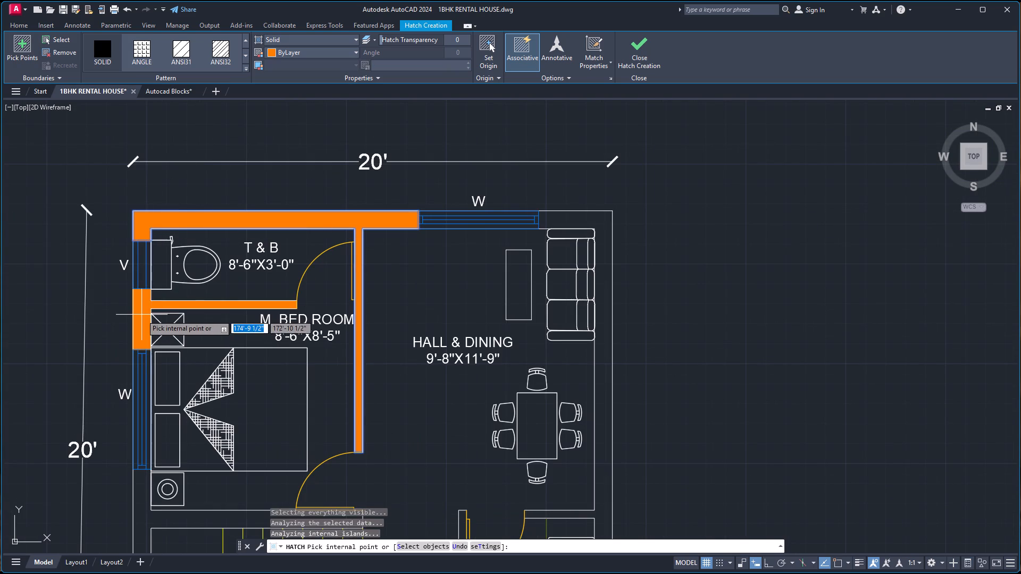
left_click(140, 315)
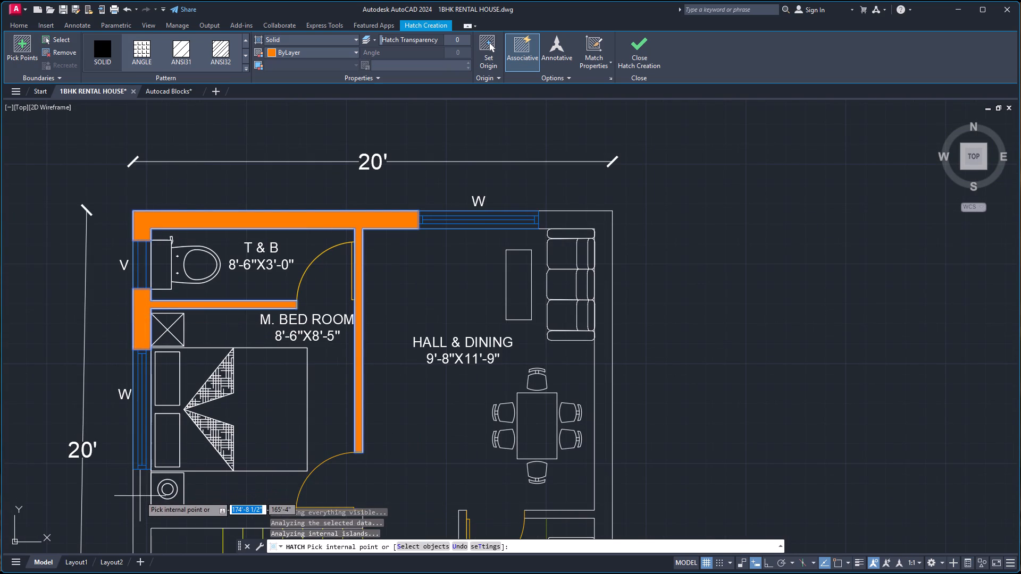
scroll(161, 460, "down", 3)
scroll(157, 480, "up", 2)
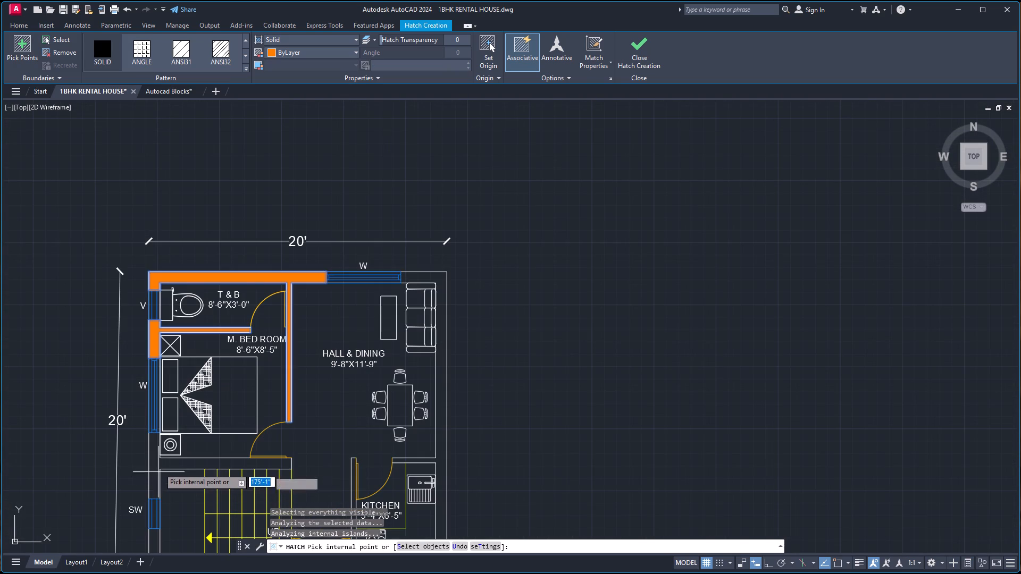
left_click(155, 460)
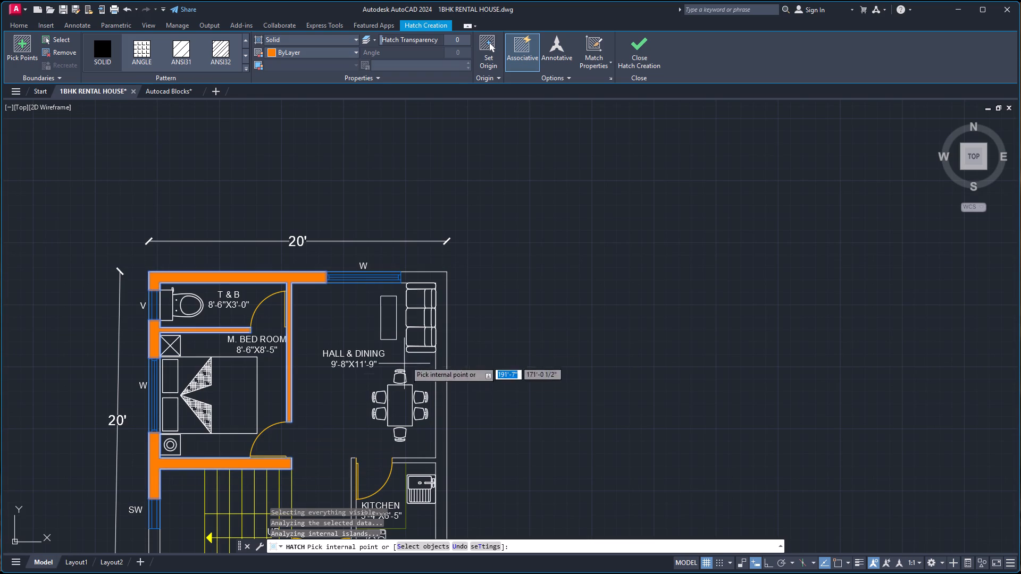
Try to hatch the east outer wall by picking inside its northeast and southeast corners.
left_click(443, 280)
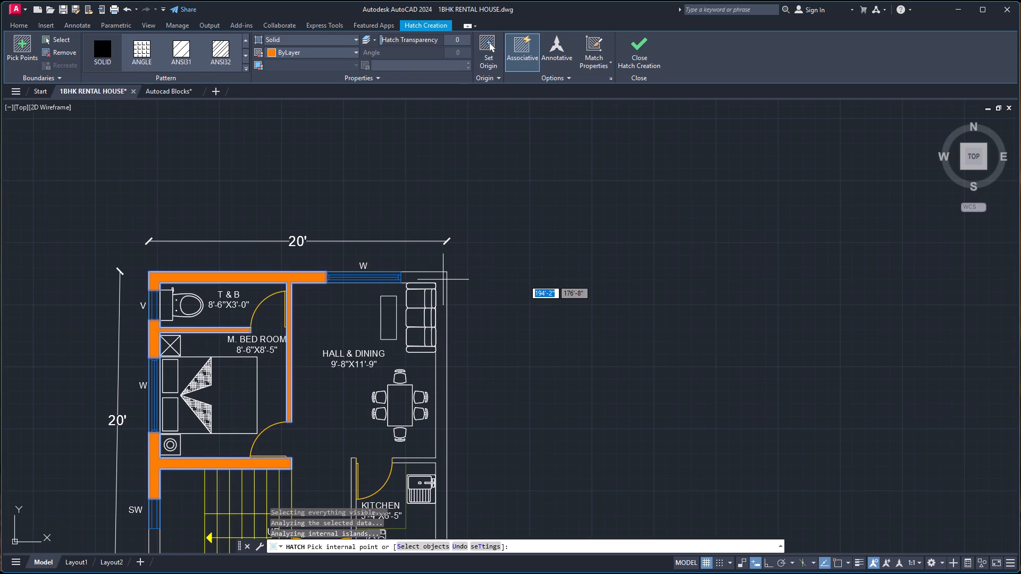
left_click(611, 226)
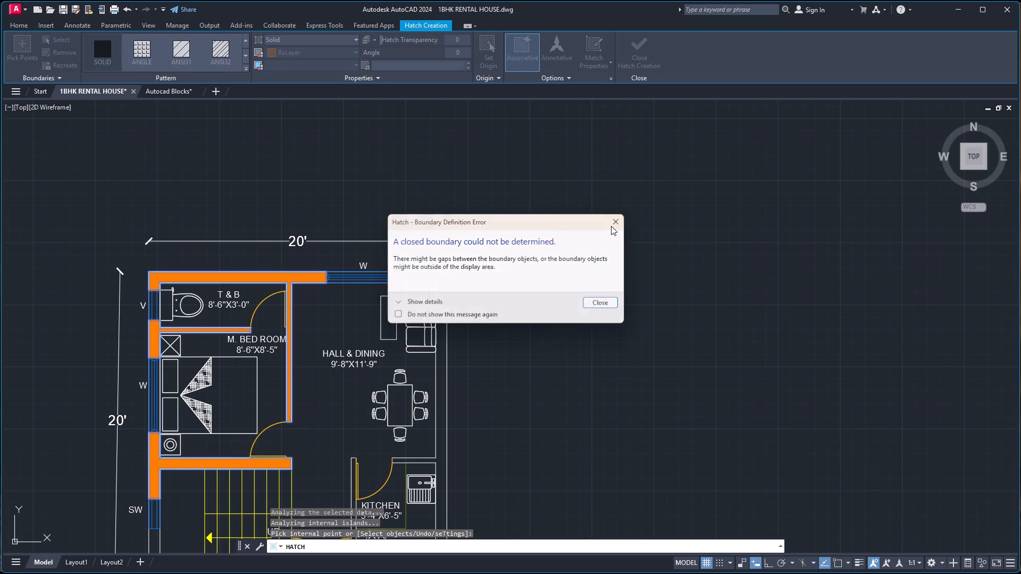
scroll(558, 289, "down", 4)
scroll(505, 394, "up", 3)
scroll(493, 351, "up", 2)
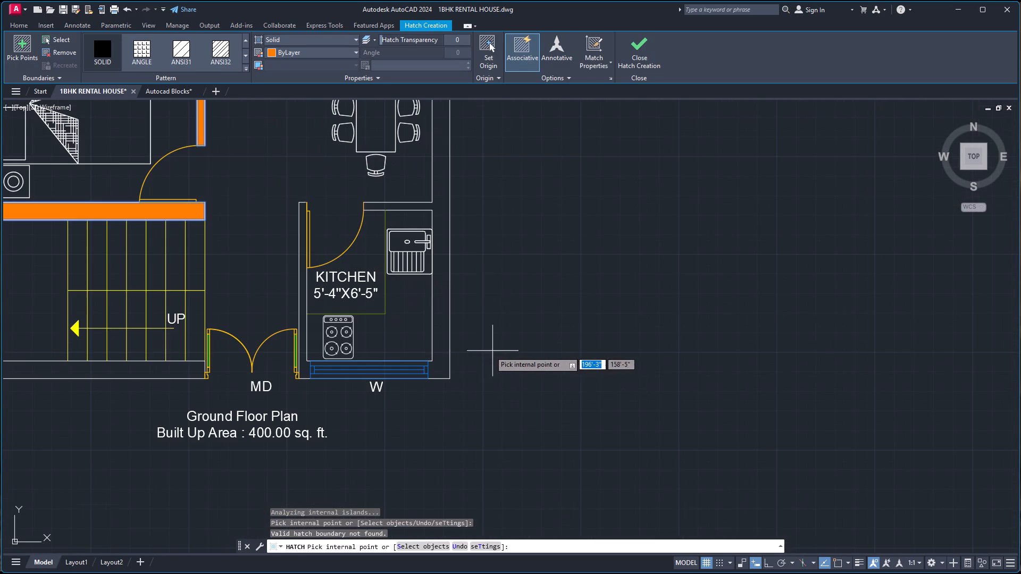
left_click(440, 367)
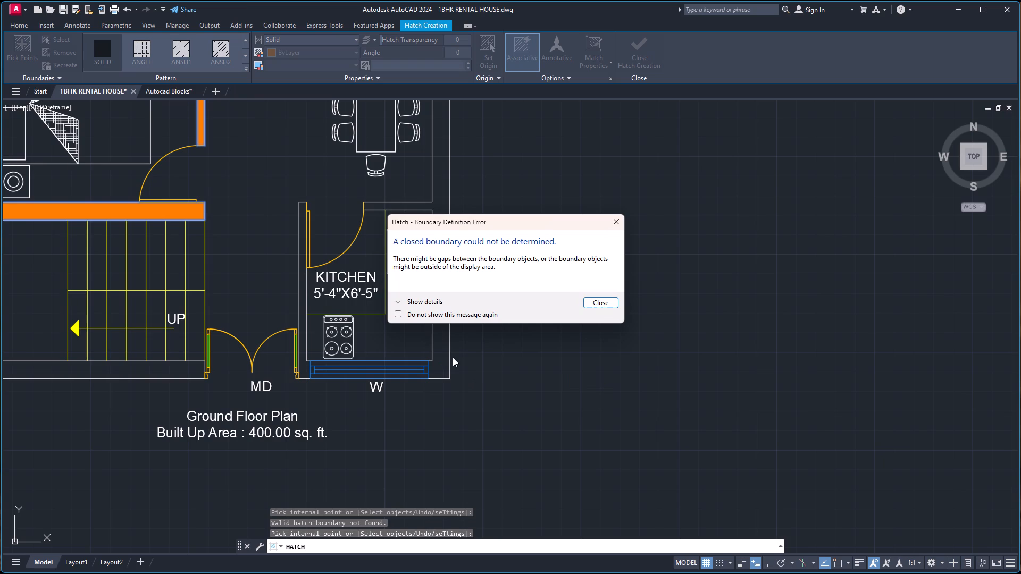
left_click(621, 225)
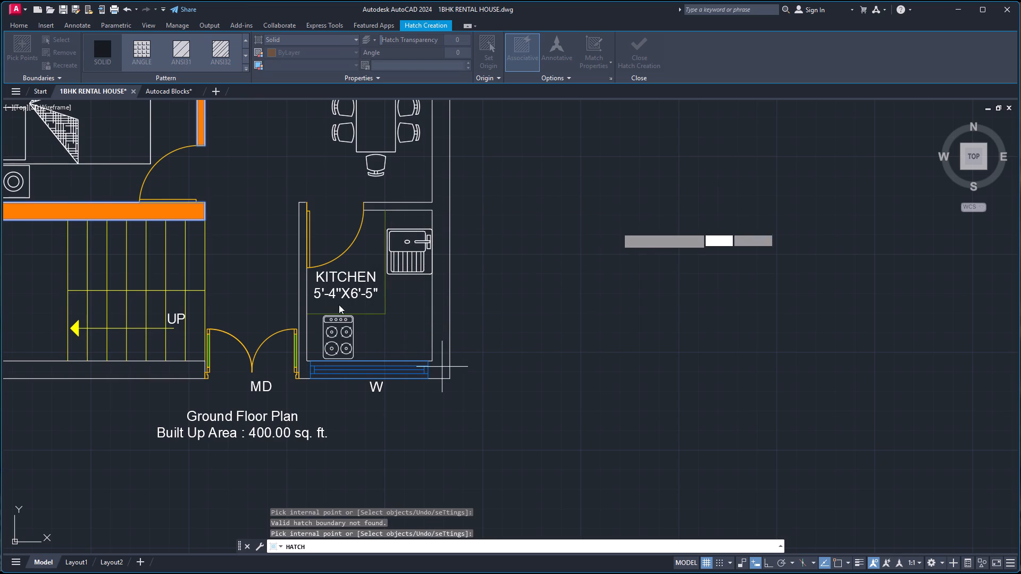
Solid-hatch the kitchen's west wall and the outer wall around the staircase's southwest corner, and end the hatch.
left_click(304, 341)
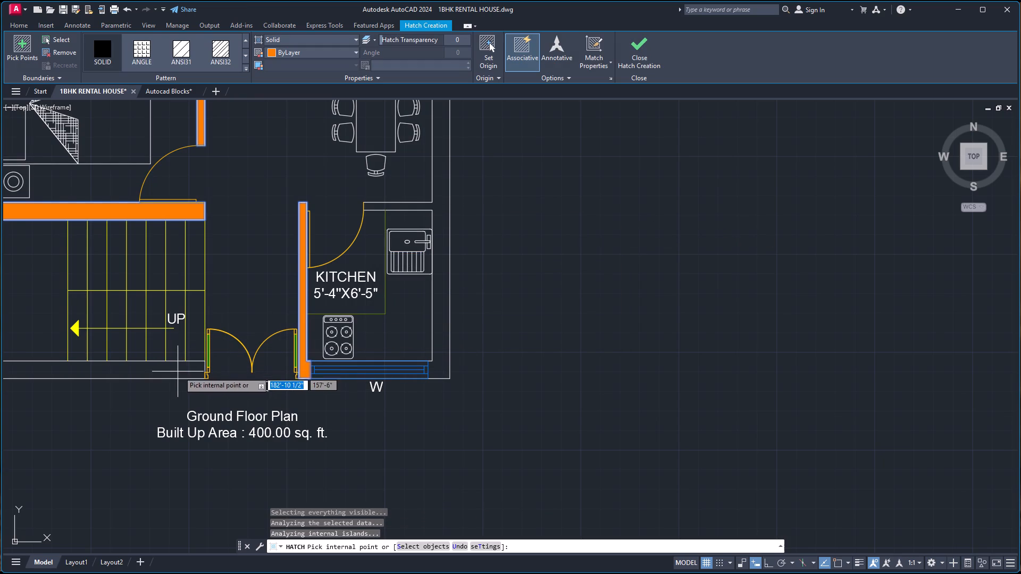
left_click(179, 371)
scroll(233, 353, "down", 2)
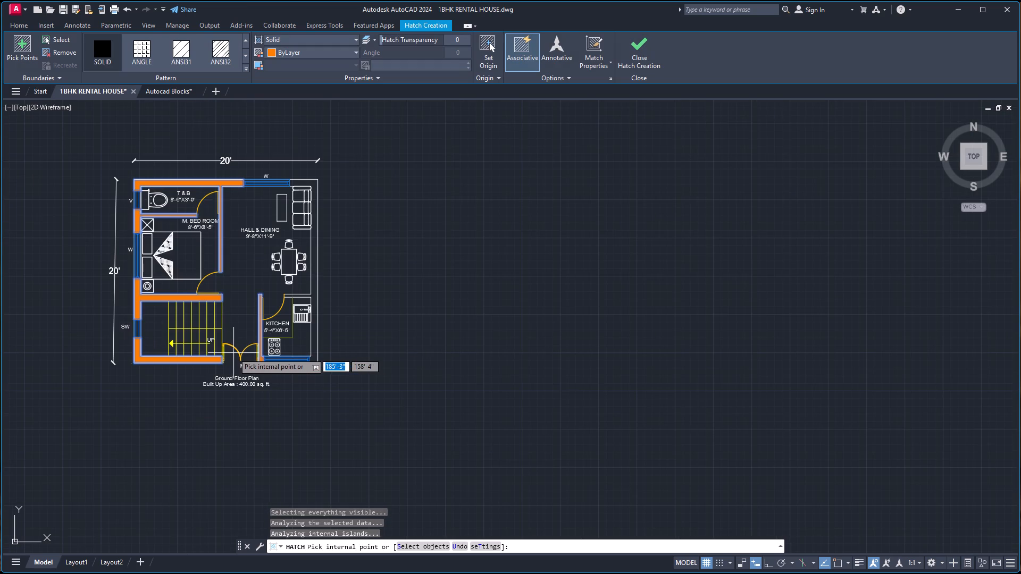
scroll(235, 352, "up", 1)
scroll(237, 350, "down", 1)
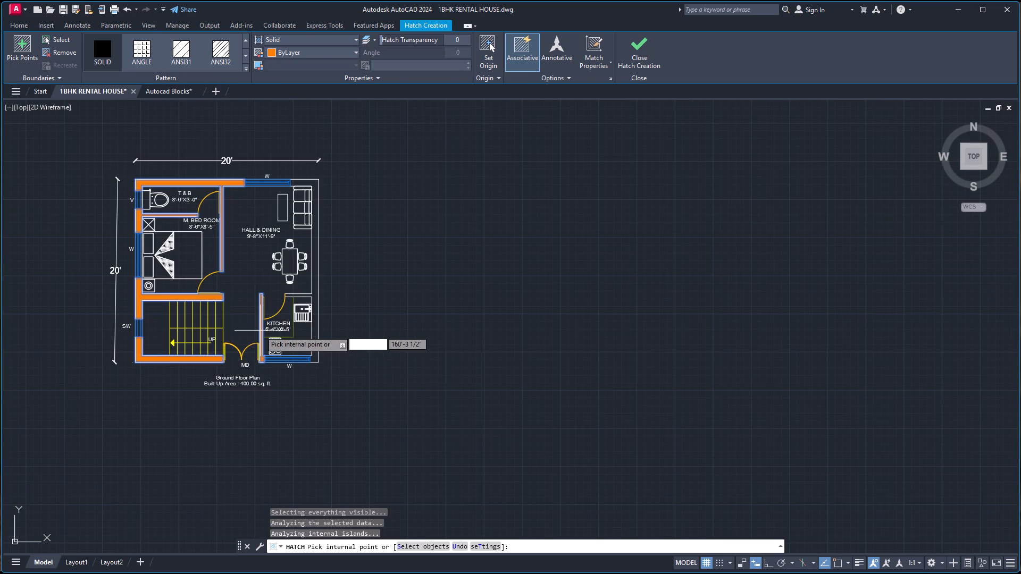
key("Escape")
Solid-hatch the east outer wall, including the kitchen's north wall, with the whole plan in view.
key("space")
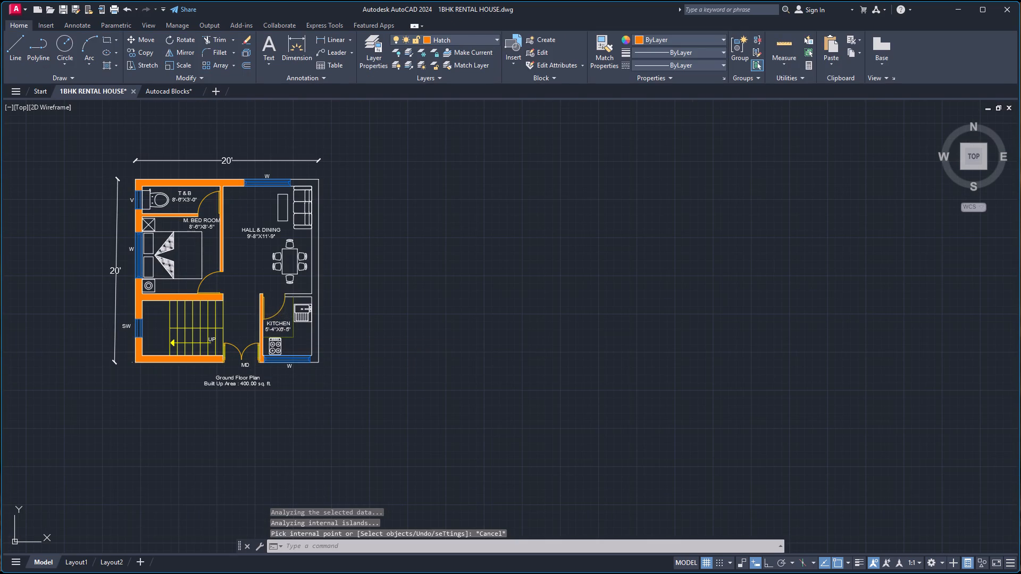
left_click(315, 345)
key("space")
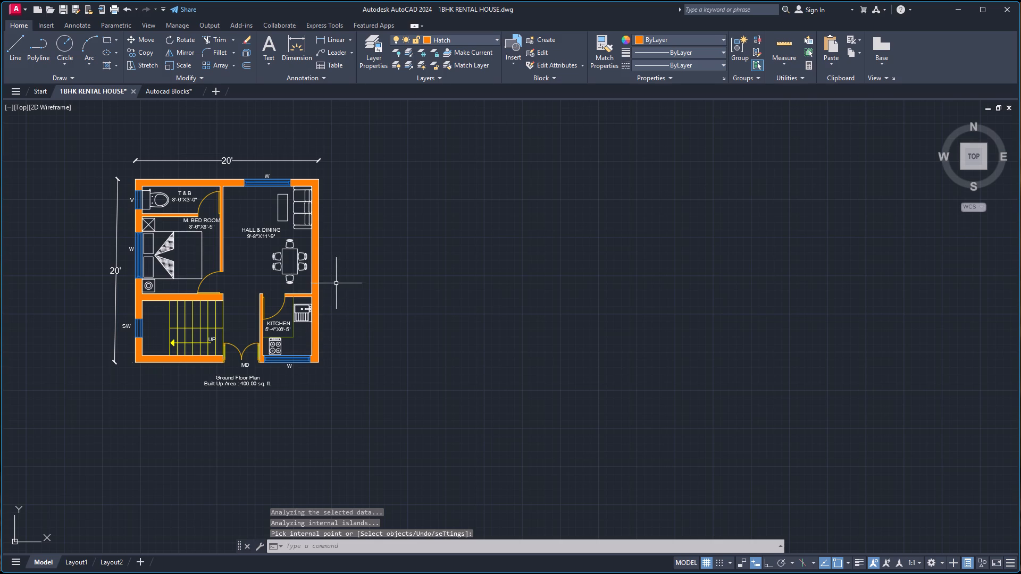
Save the drawing with the hatched walls.
scroll(349, 286, "down", 1)
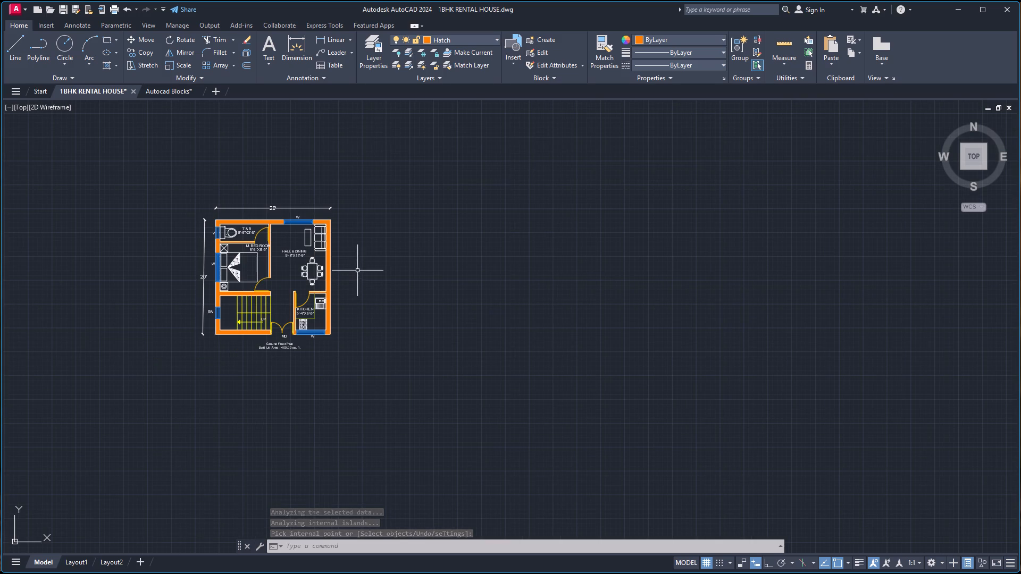
scroll(296, 251, "up", 2)
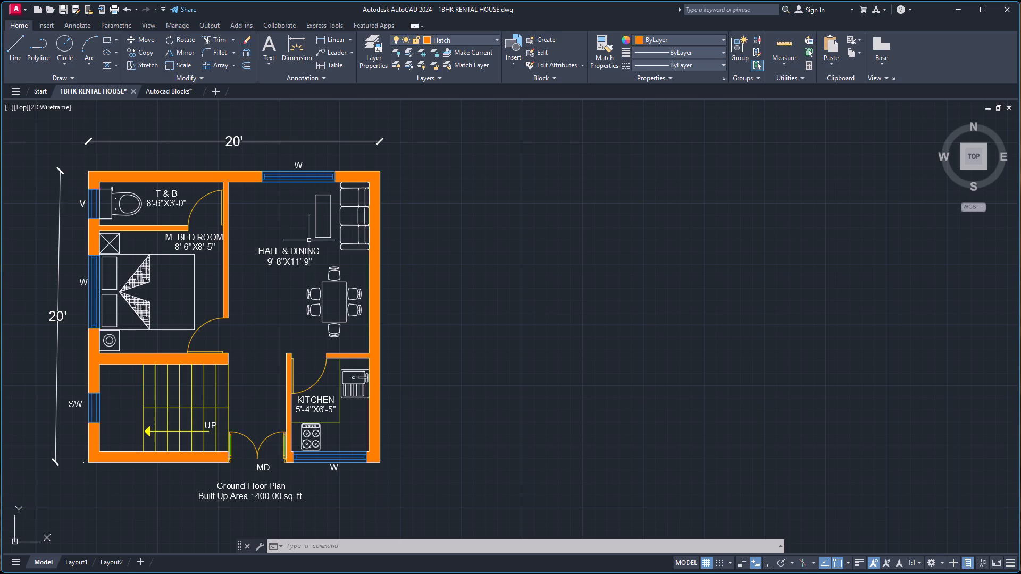
scroll(309, 240, "down", 1)
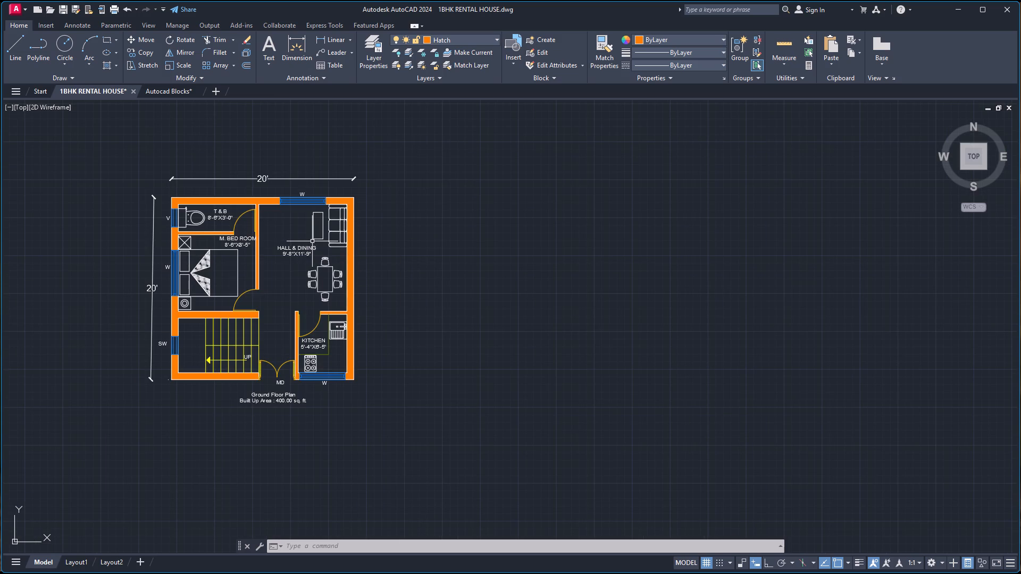
key("ctrl+s")
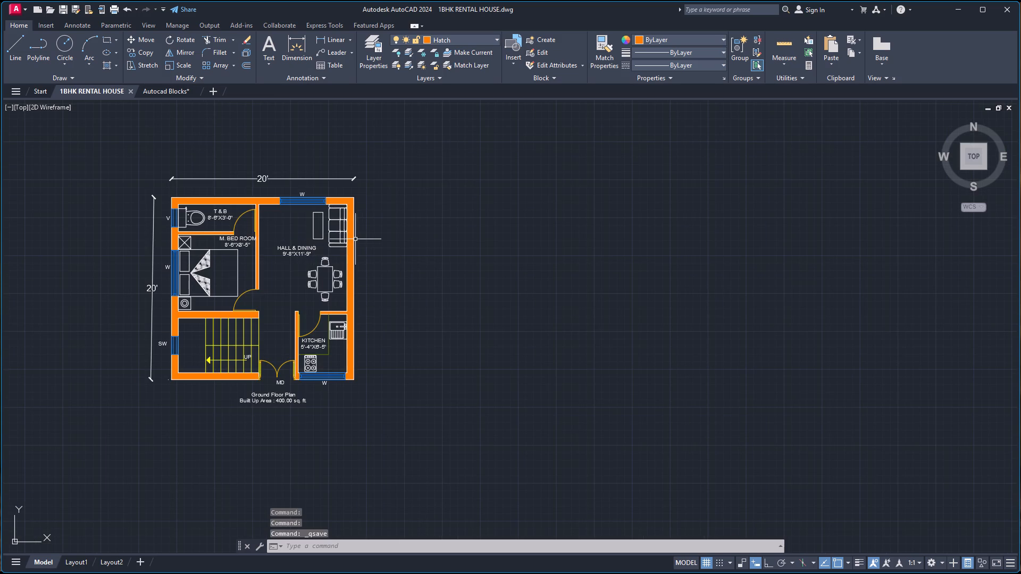
Start a plot of the model with Landscape orientation and plot transparency enabled.
type("pr")
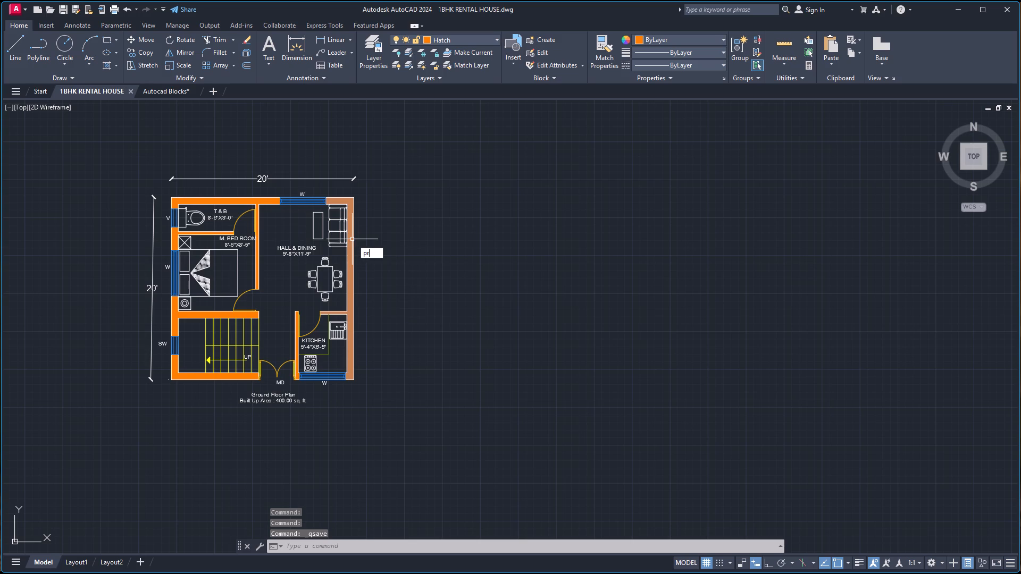
key("BackSpace")
type("lot")
key("Return")
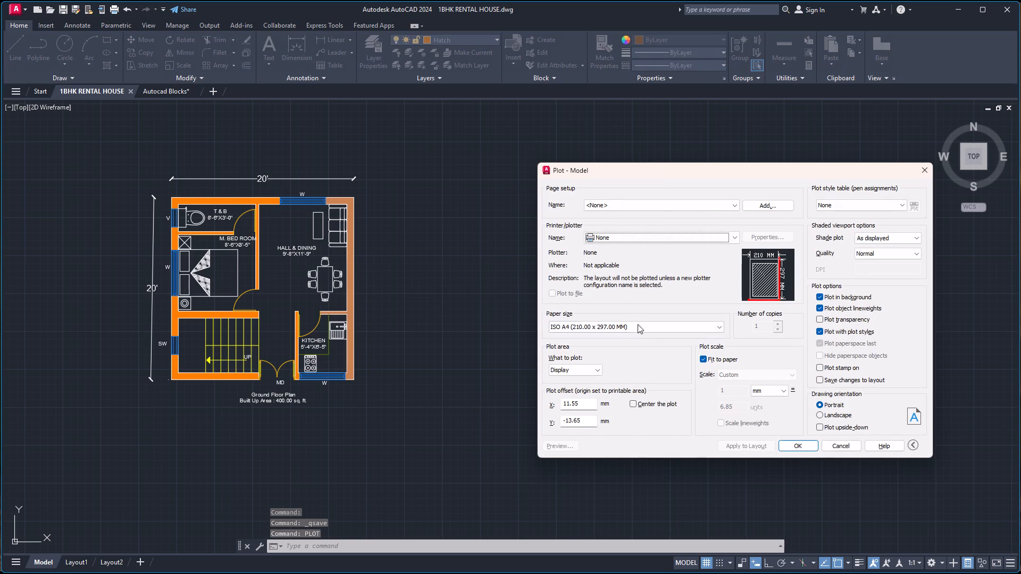
left_click(820, 415)
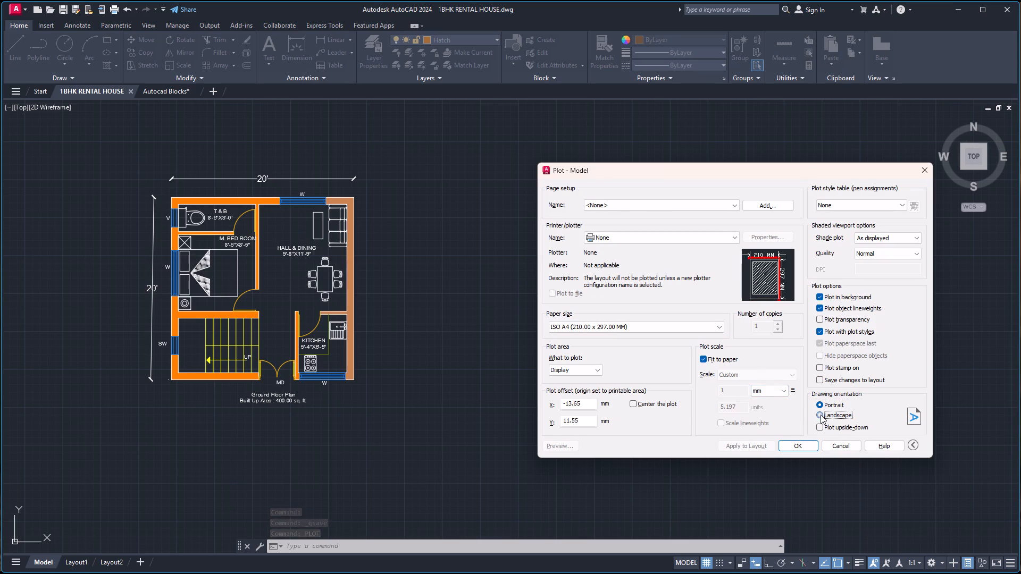
left_click(821, 322)
Set the plot's paper size to ISO A3 (420.00 x 297.00 MM).
left_click(704, 323)
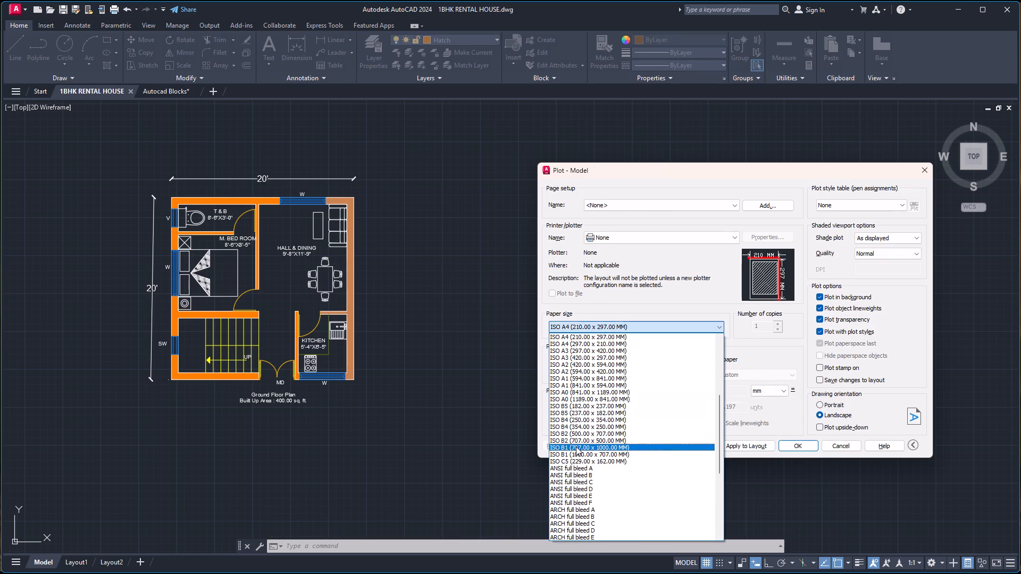
scroll(621, 365, "down", 6)
scroll(621, 367, "up", 6)
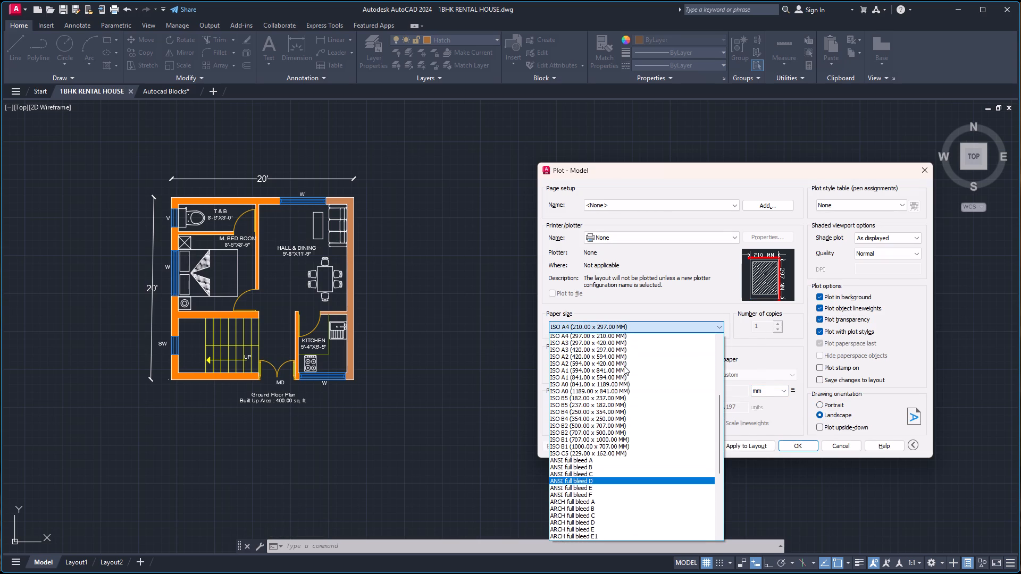
left_click(618, 354)
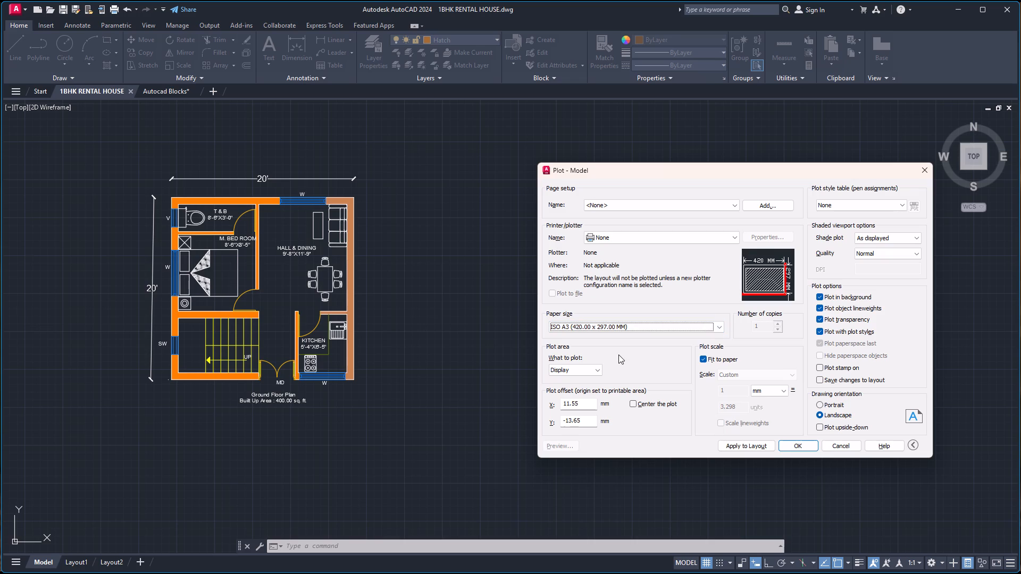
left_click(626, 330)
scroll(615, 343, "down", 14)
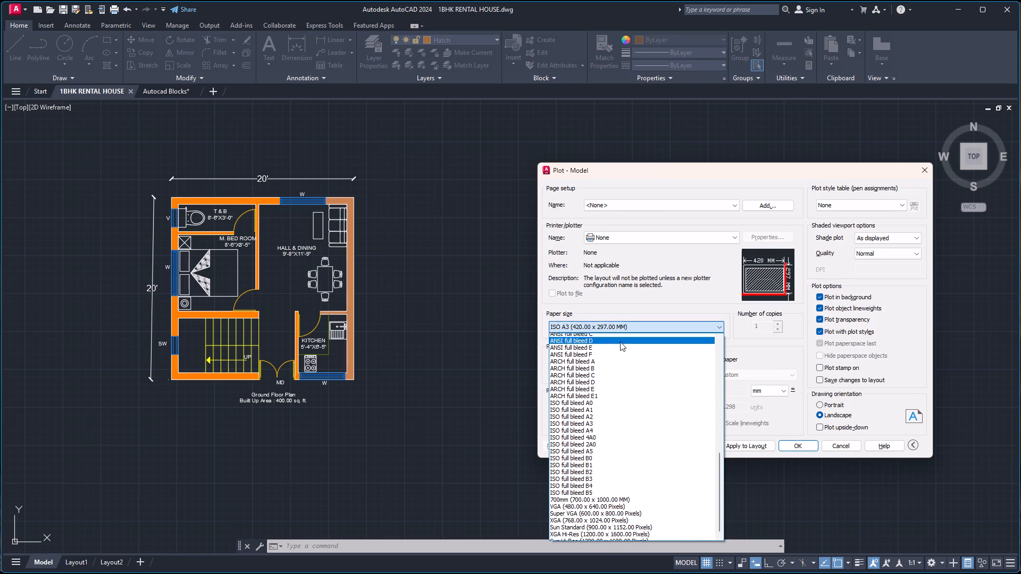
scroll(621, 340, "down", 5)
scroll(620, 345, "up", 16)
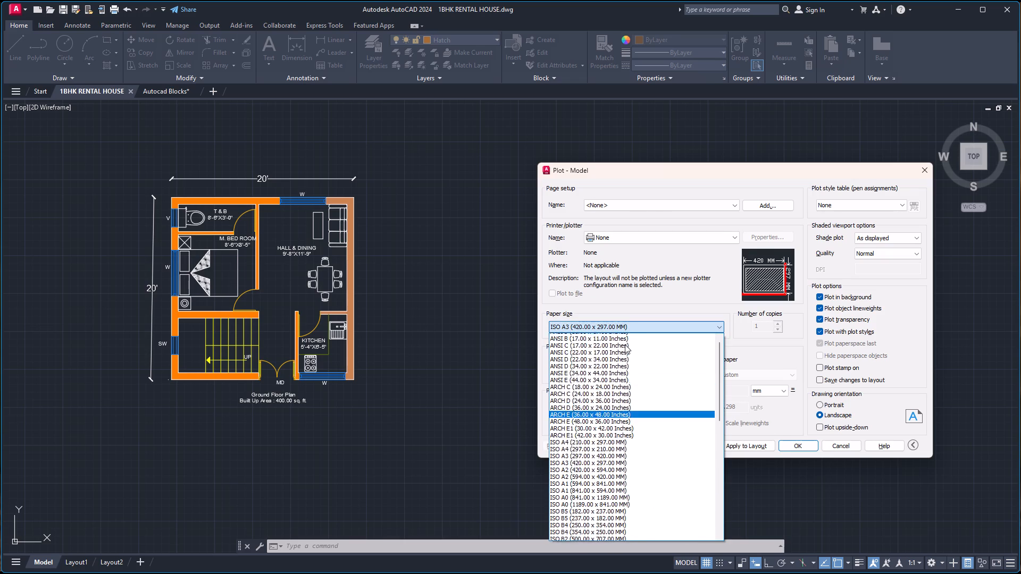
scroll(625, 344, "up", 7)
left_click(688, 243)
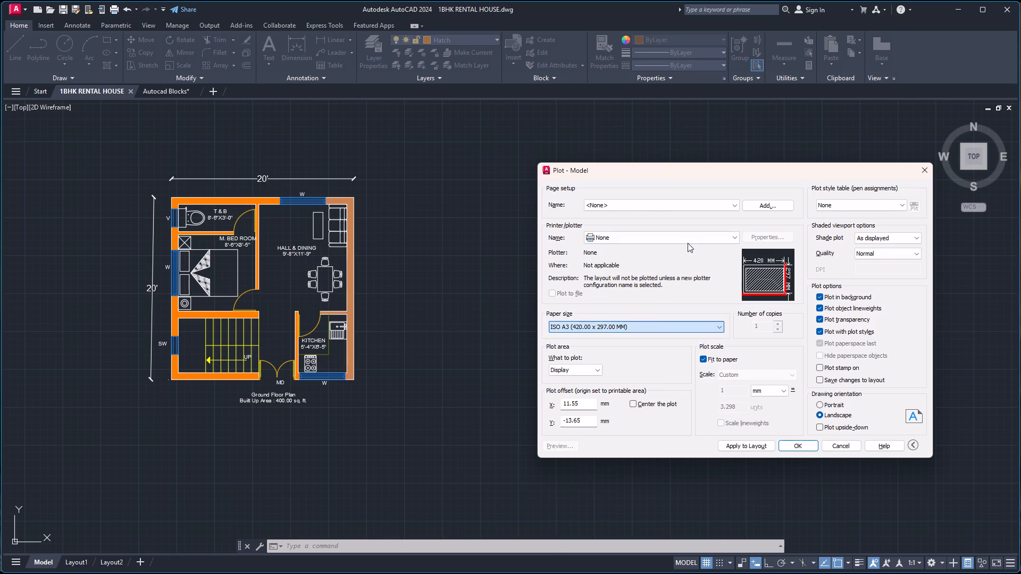
Choose AutoCAD PDF (High Quality Print).pc3 as the plotter.
left_click(690, 240)
left_click(659, 306)
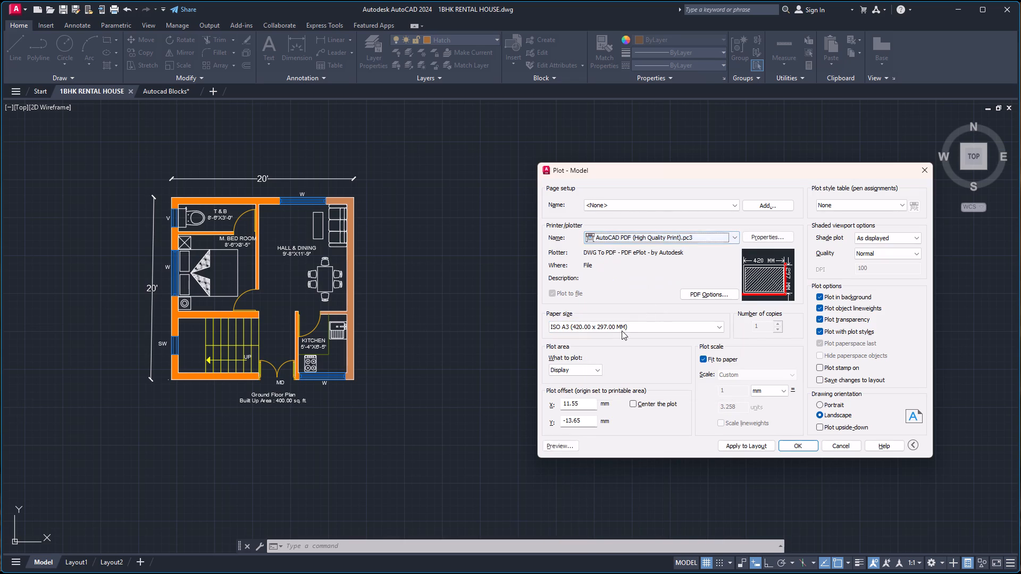
Change the plot's paper size to ISO full bleed A3 (420.00 x 297.00 MM).
left_click(629, 328)
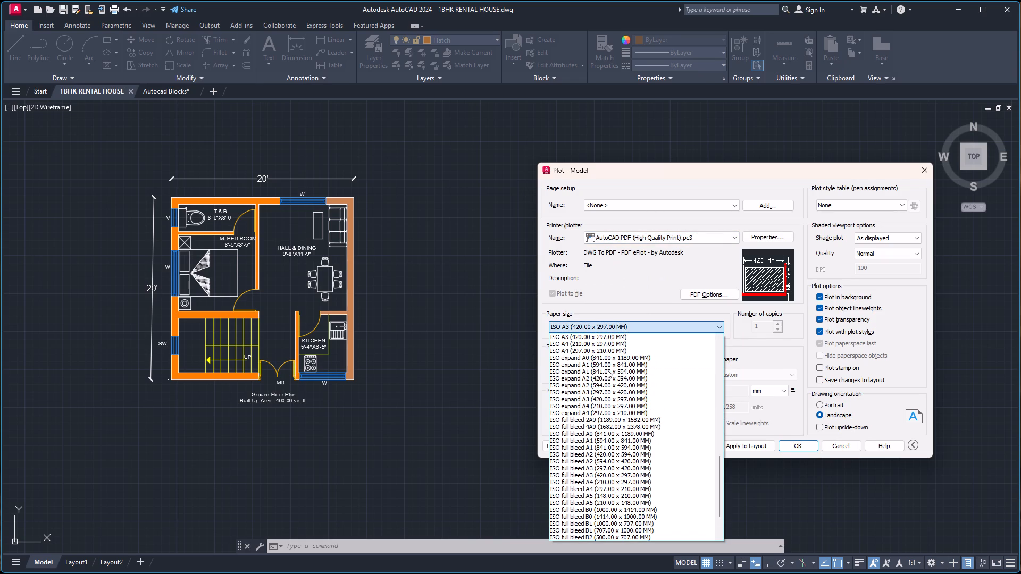
scroll(592, 429, "down", 1)
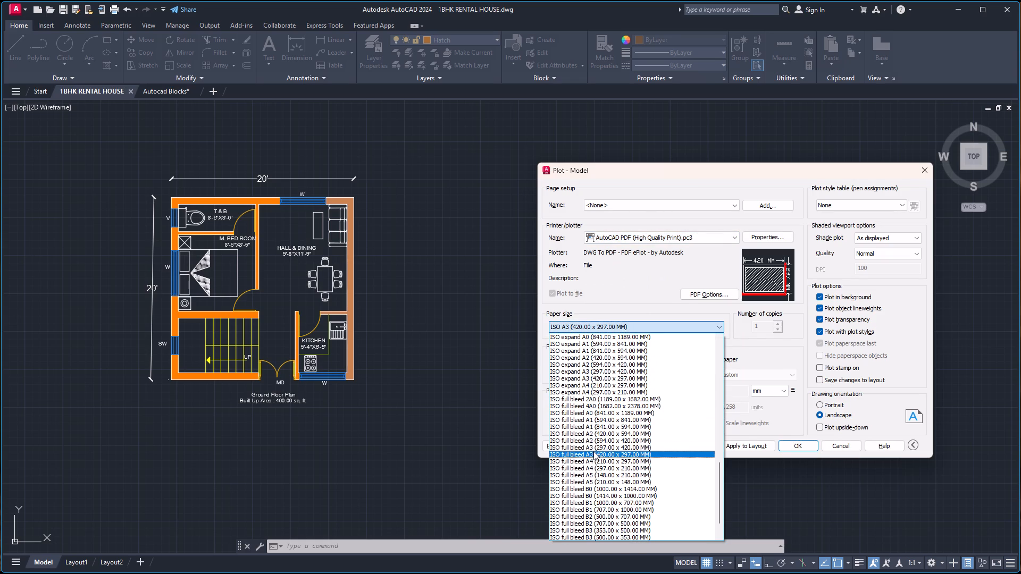
left_click(593, 451)
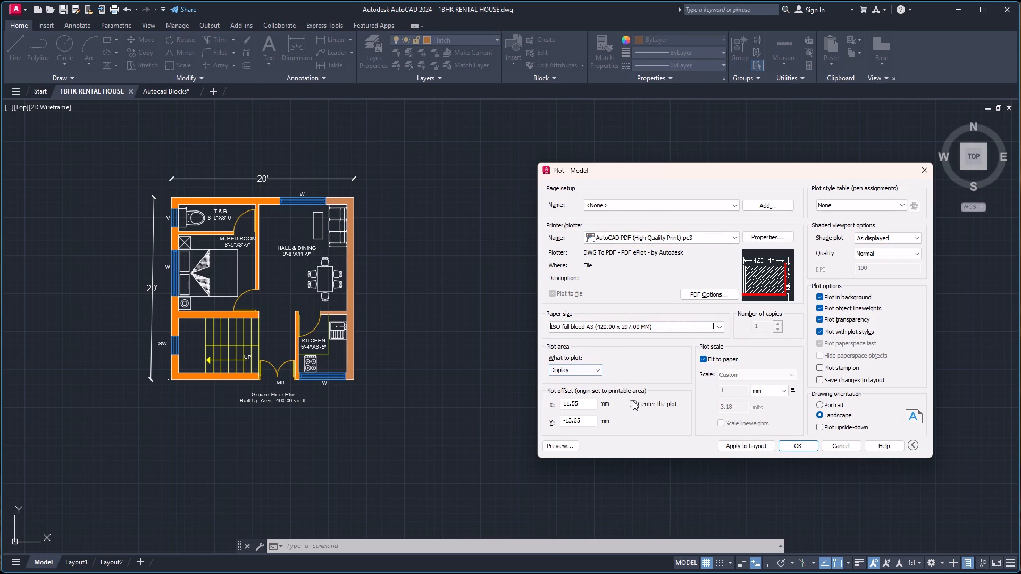
Center the plot on the paper and set the plot scale units to inches.
left_click(633, 401)
left_click(770, 391)
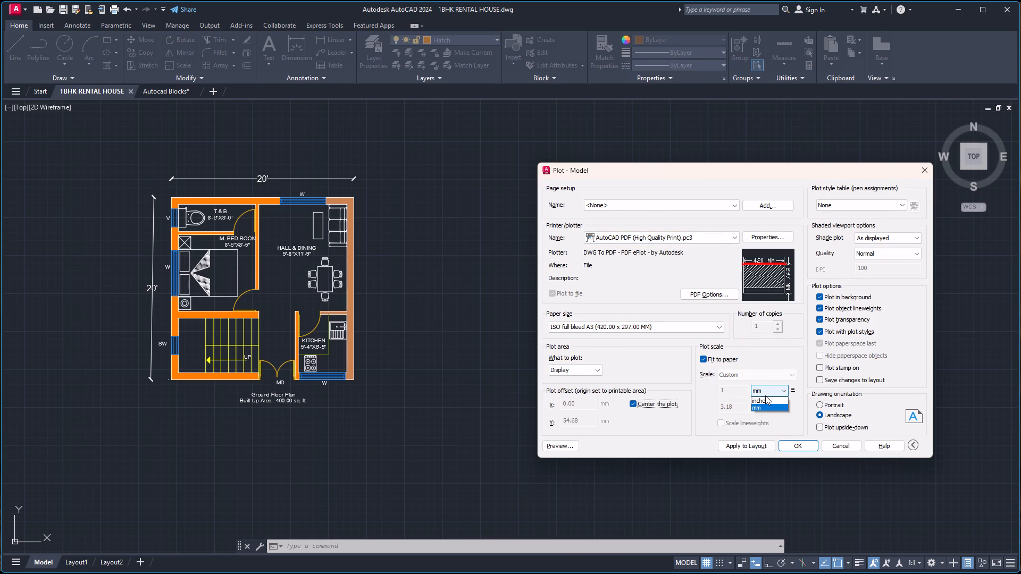
left_click(765, 398)
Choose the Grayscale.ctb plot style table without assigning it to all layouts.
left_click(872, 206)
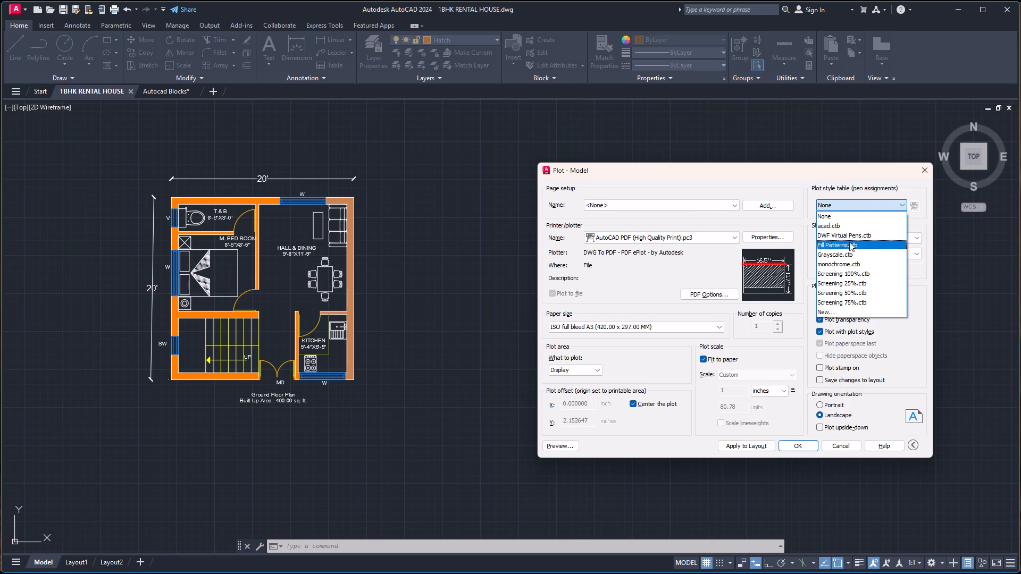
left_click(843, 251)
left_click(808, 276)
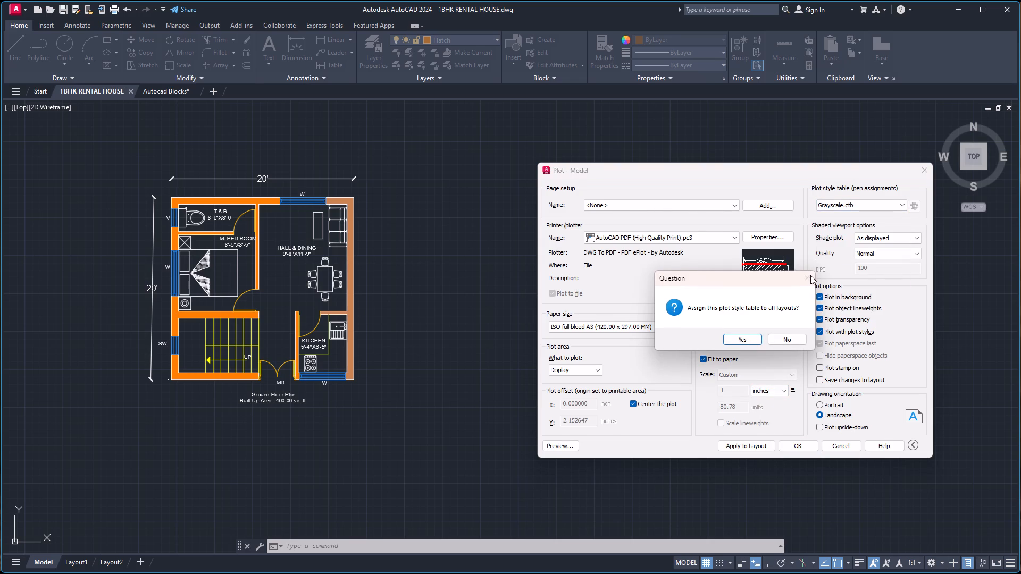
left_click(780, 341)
Choose the monochrome.ctb plot style table and assign it to all layouts.
left_click(869, 209)
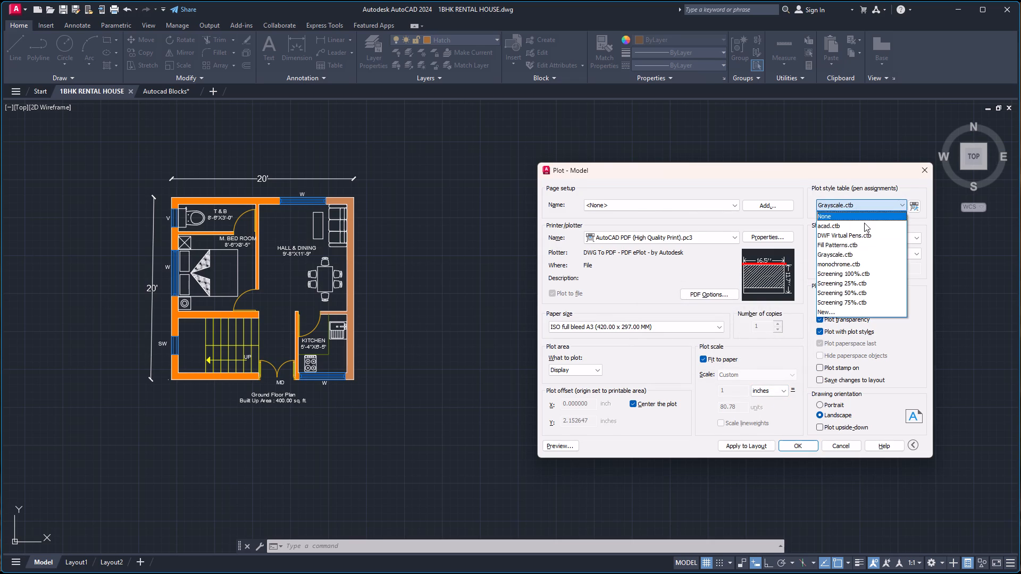
left_click(842, 266)
left_click(754, 334)
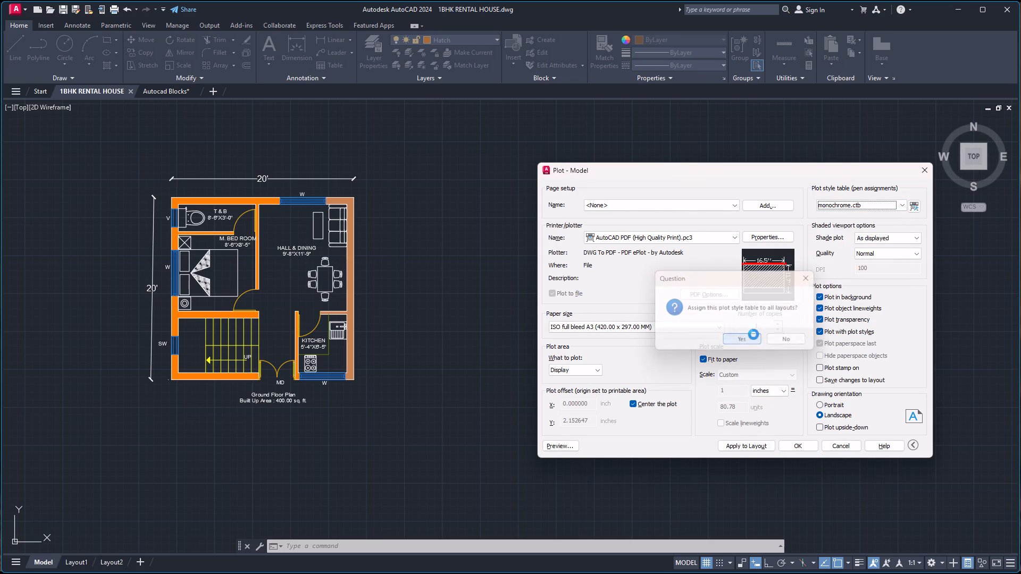
Set the plot area to a window enclosing the whole floor plan with its dimensions and title, and apply the settings to the layout.
left_click(592, 370)
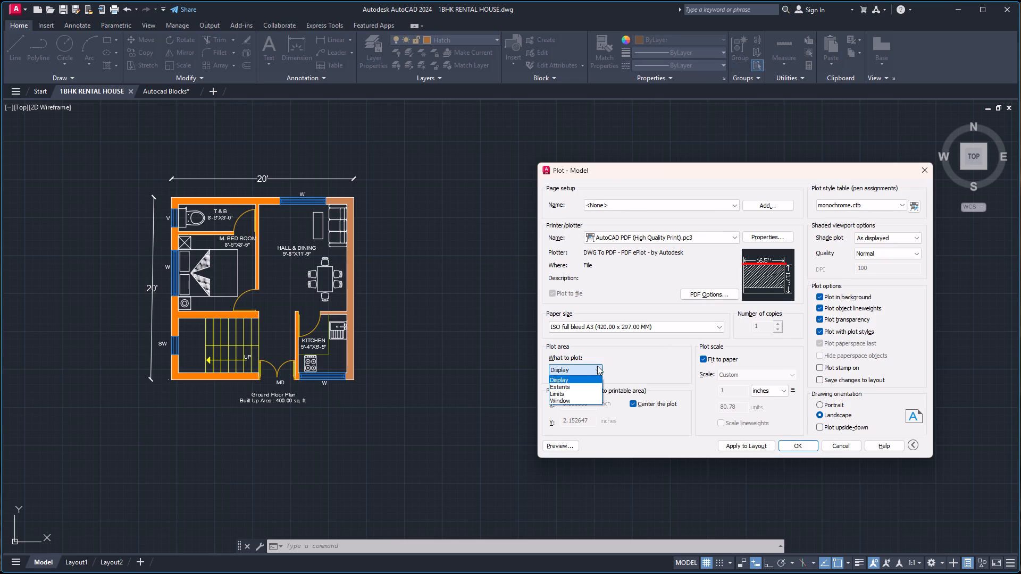
left_click(576, 401)
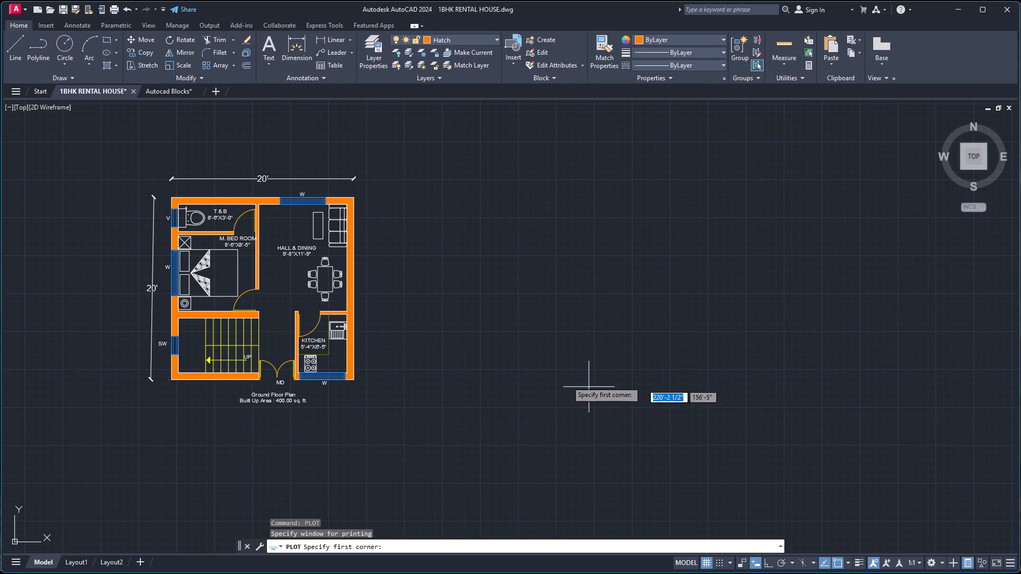
left_click(143, 168)
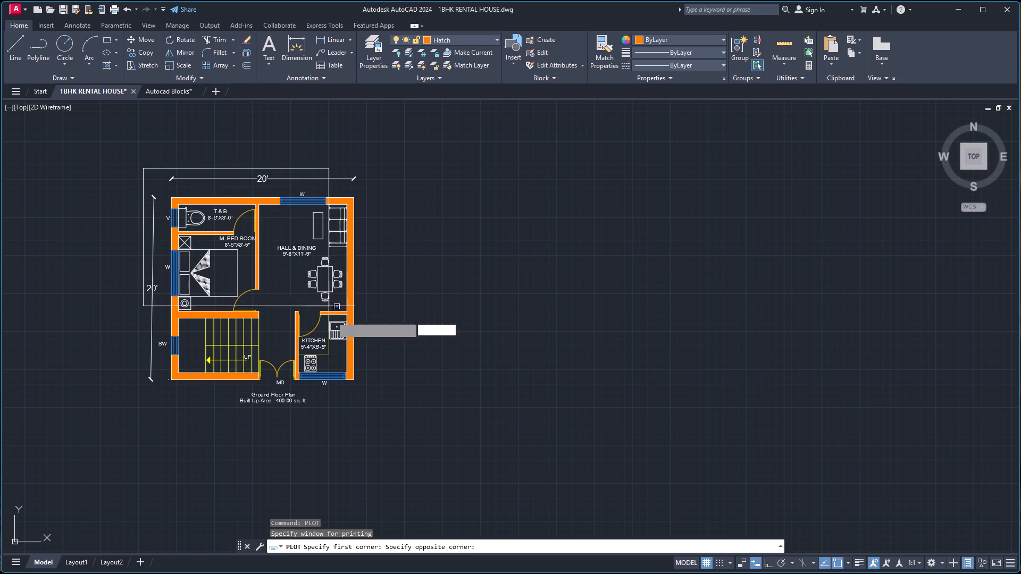
left_click(379, 412)
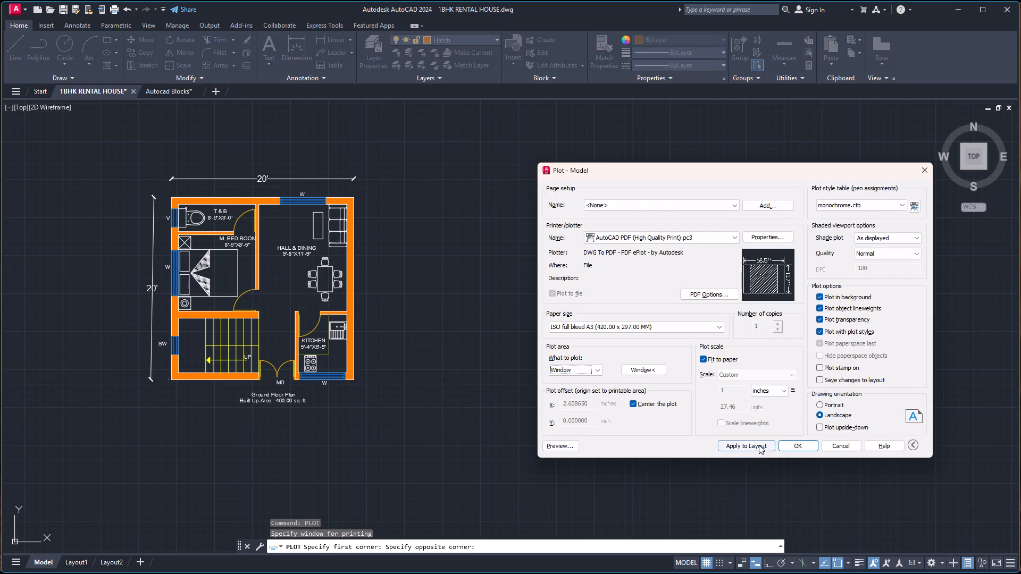
left_click(759, 444)
Preview the plot to check how the floor plan fits the sheet, and return to the plot settings.
left_click(560, 445)
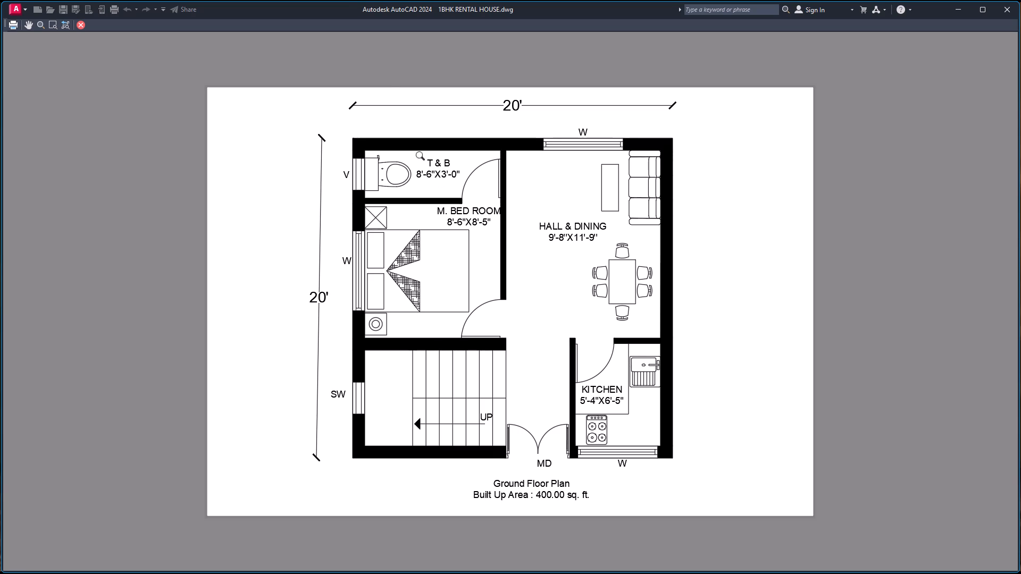
left_click(79, 24)
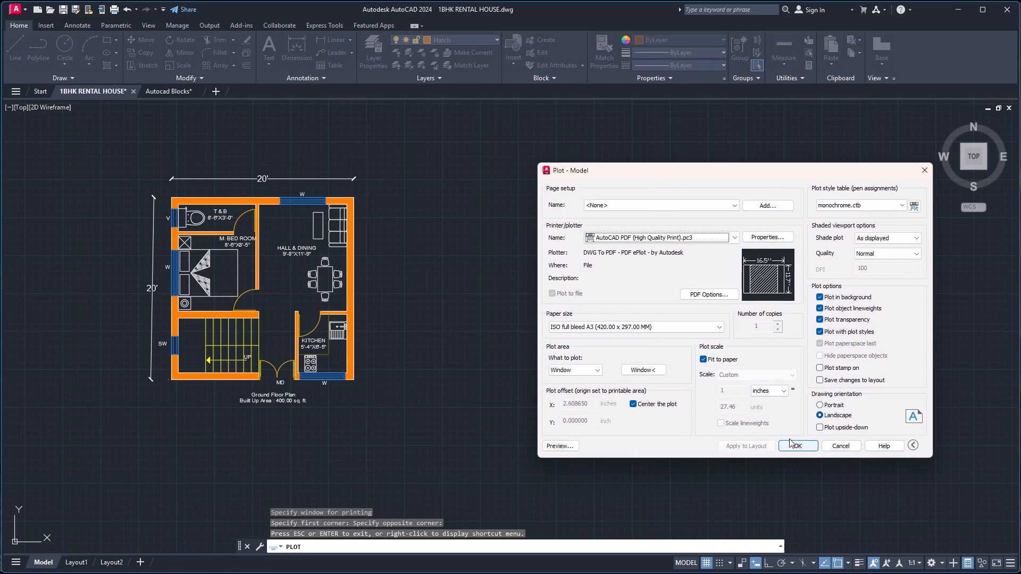
Run the plot and choose New folder (10) inside FUJI Files on LocalDisk (D:) as the PDF's destination.
left_click(791, 434)
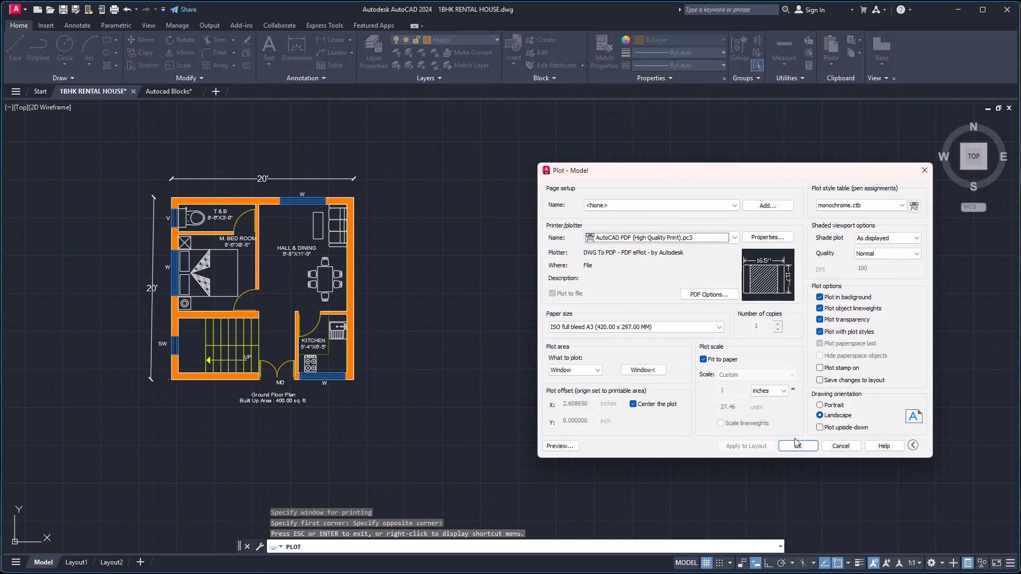
left_click(796, 443)
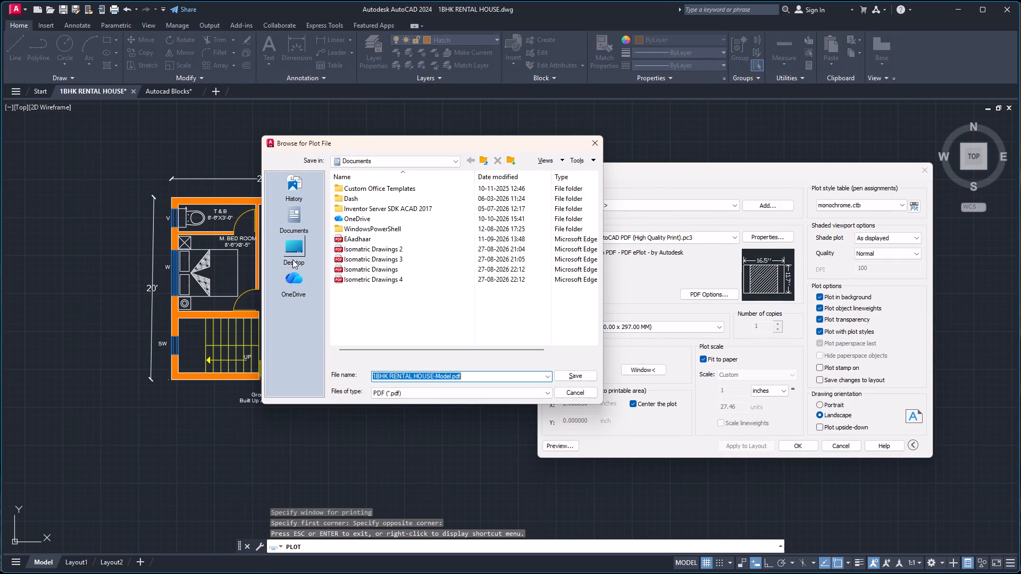
left_click(294, 252)
scroll(426, 301, "down", 6)
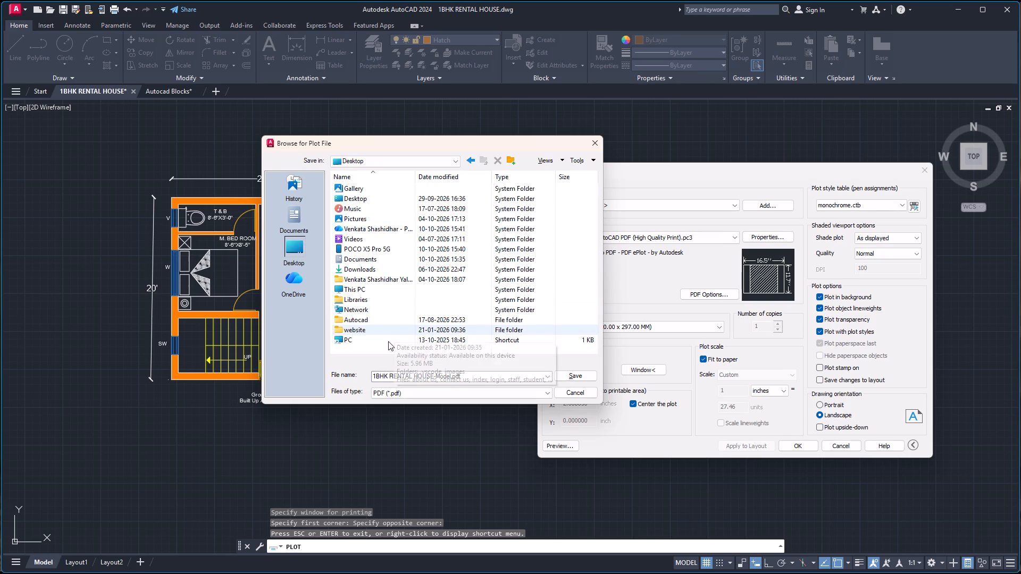
double_click(388, 342)
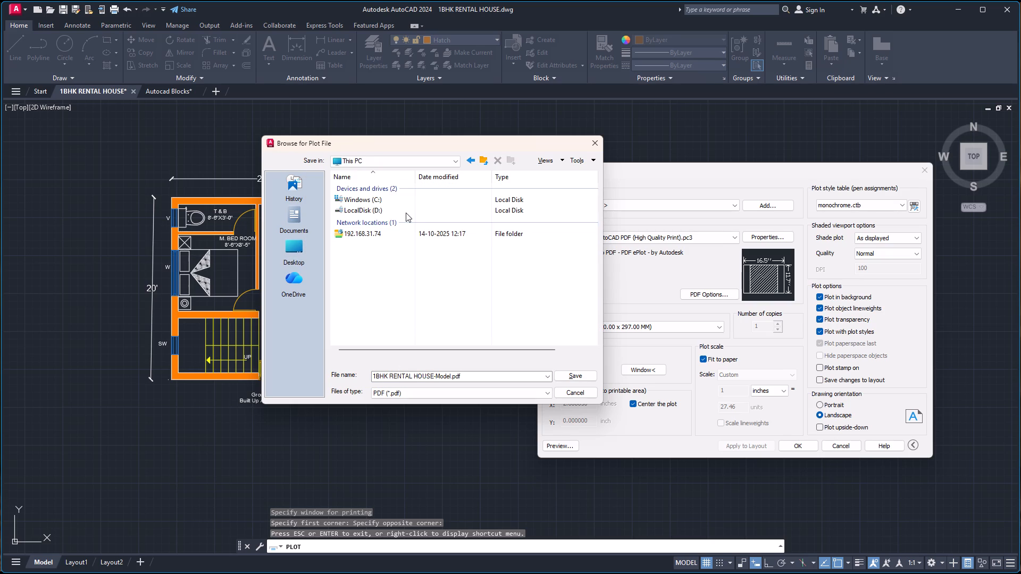
double_click(406, 211)
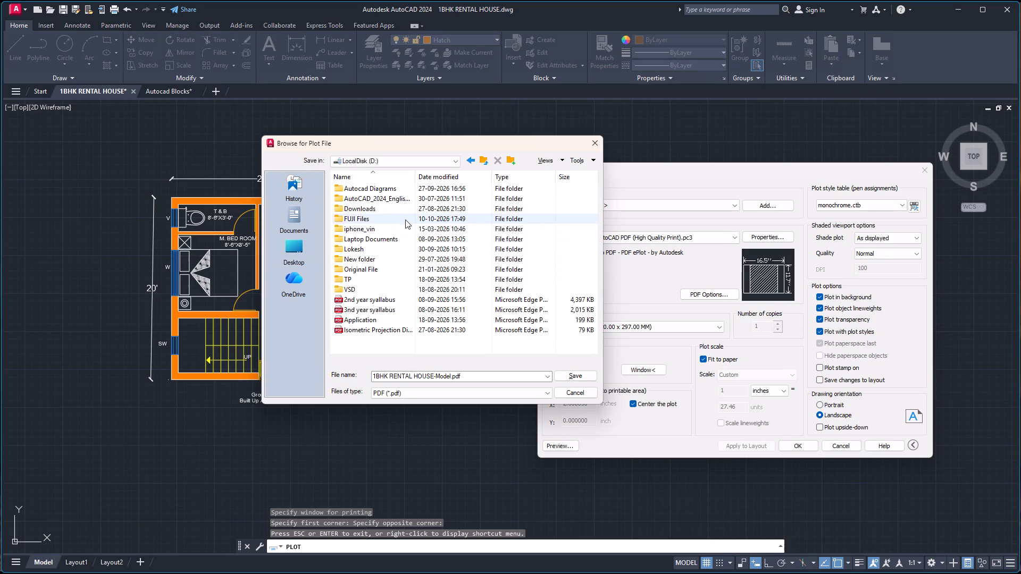
double_click(407, 217)
scroll(387, 277, "down", 3)
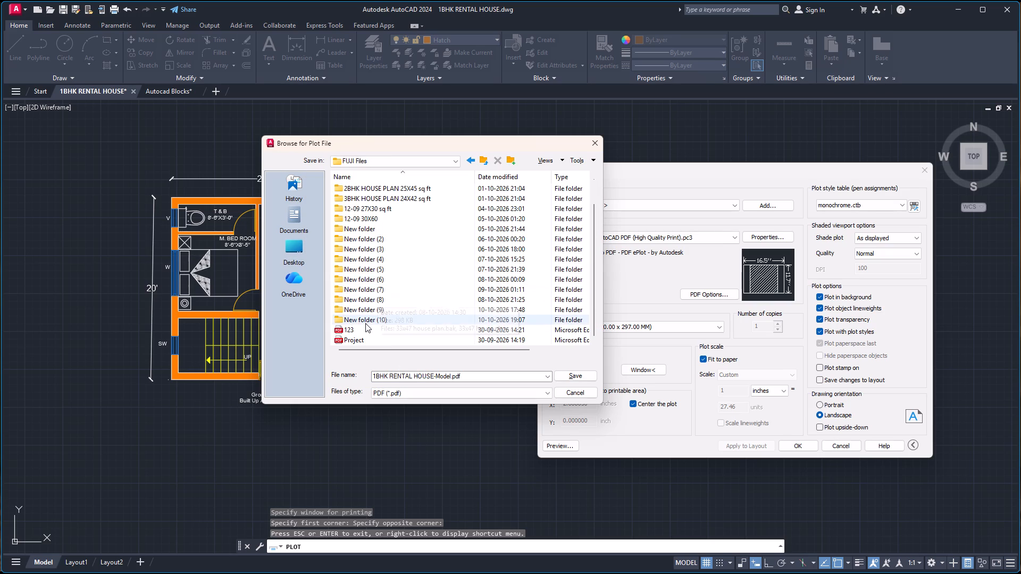
double_click(374, 317)
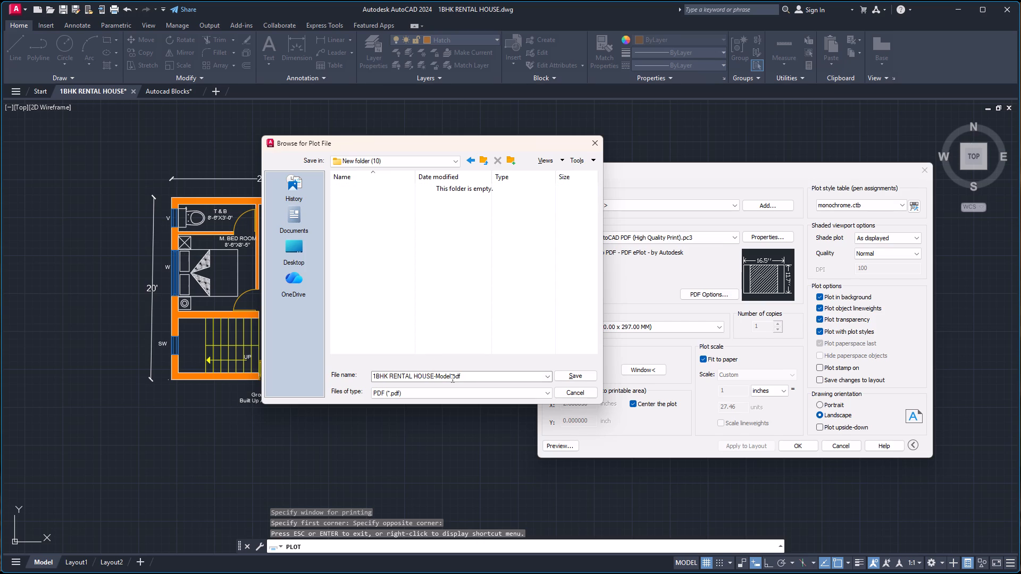
Name the plot file 1BHK RENTAL HOUSE.pdf, save it, and dismiss the background job notice.
left_click(450, 378)
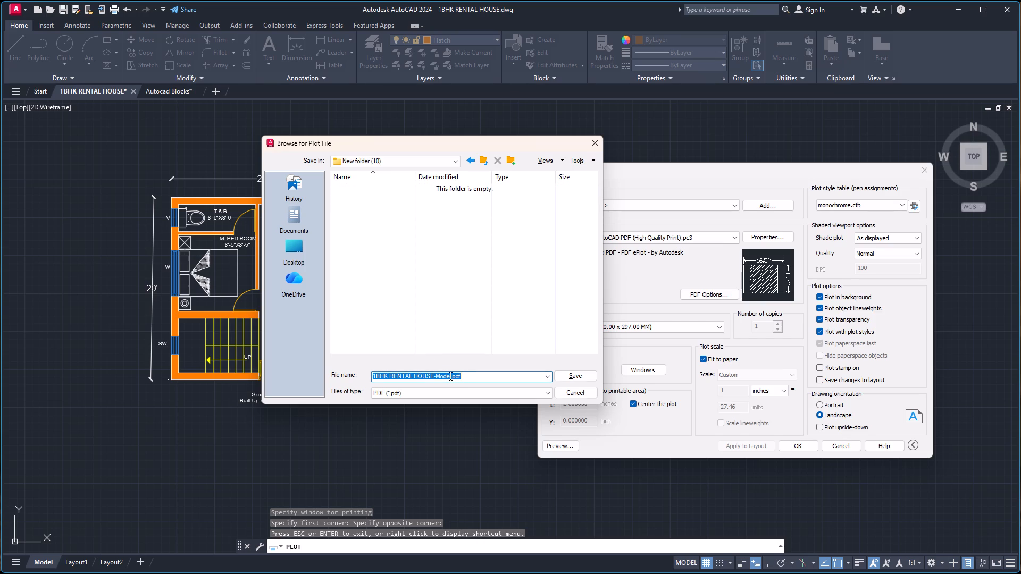
left_click(450, 376)
key("BackSpace")
key("BackSpace")
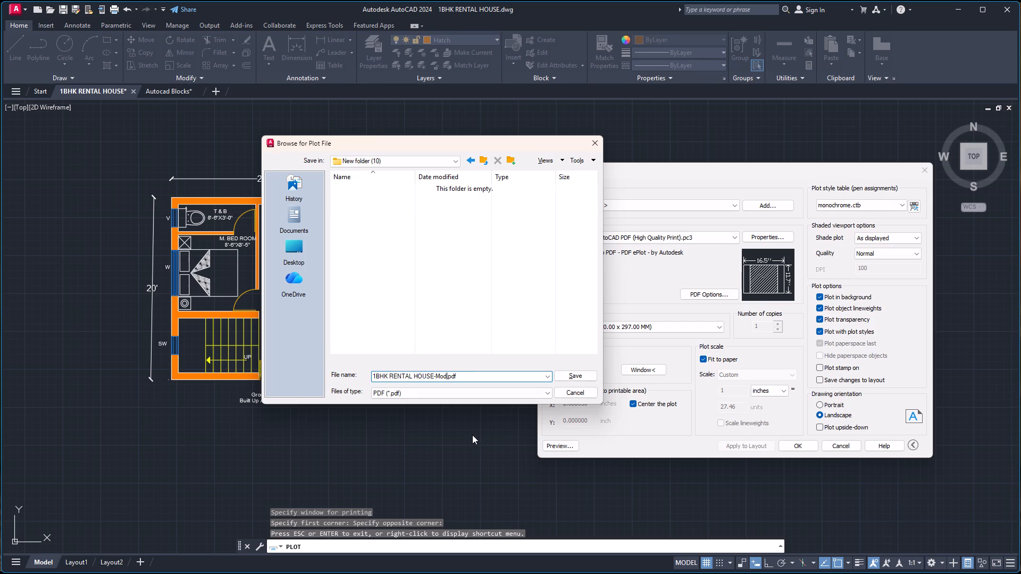
key("BackSpace")
key("BackSpace")
key("BackSpace")
key("BackSpace")
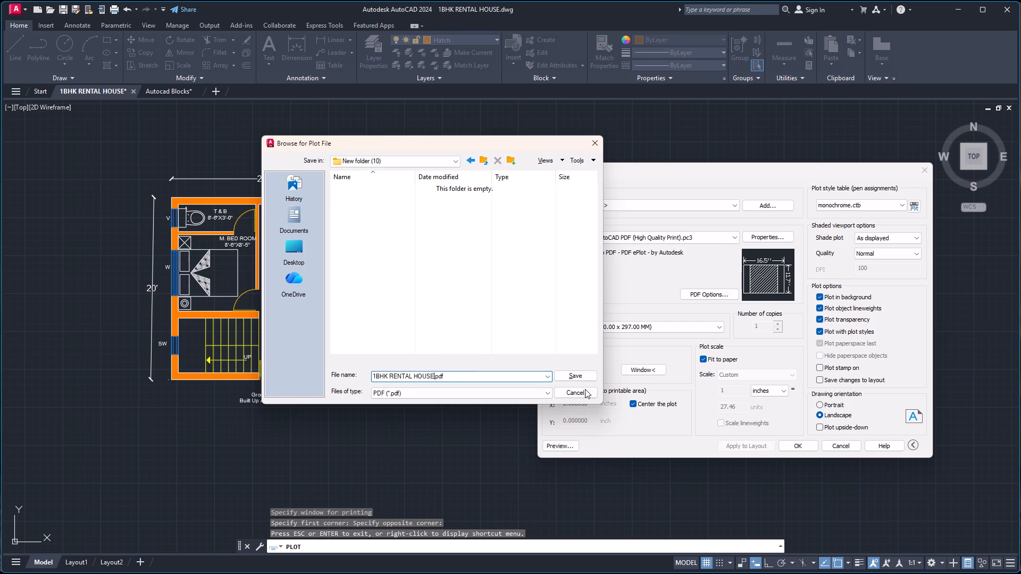
left_click(583, 382)
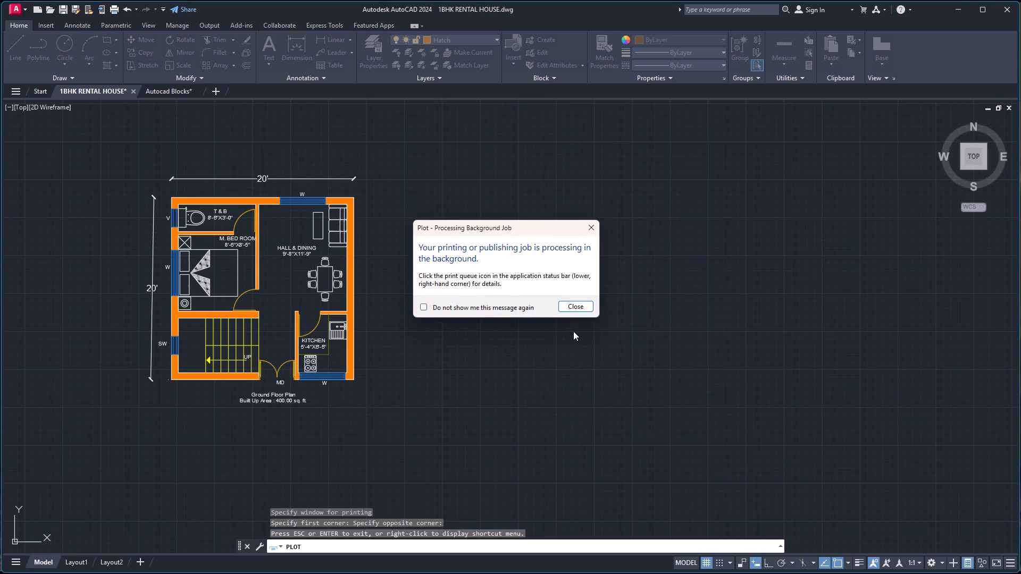
left_click(597, 226)
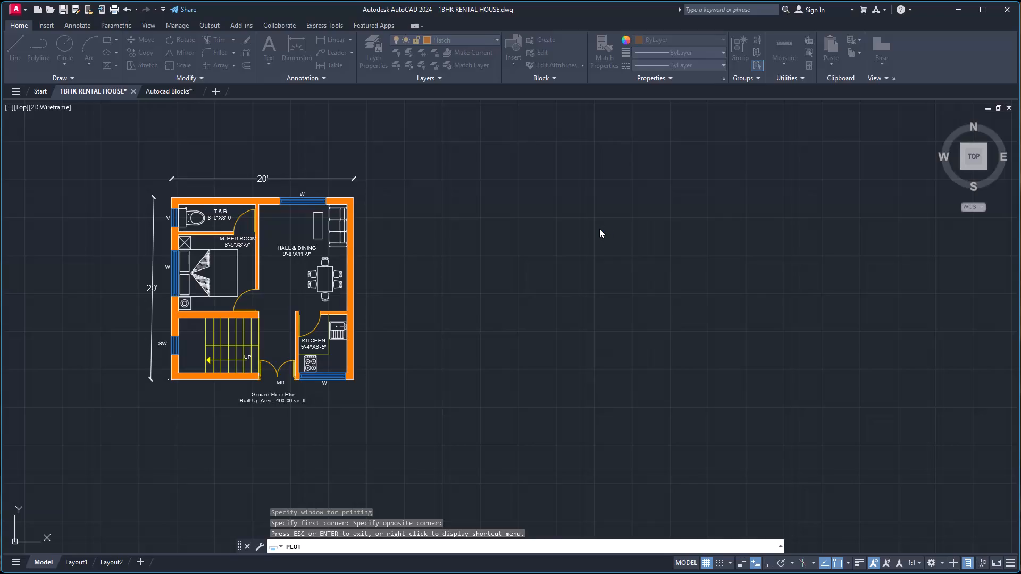